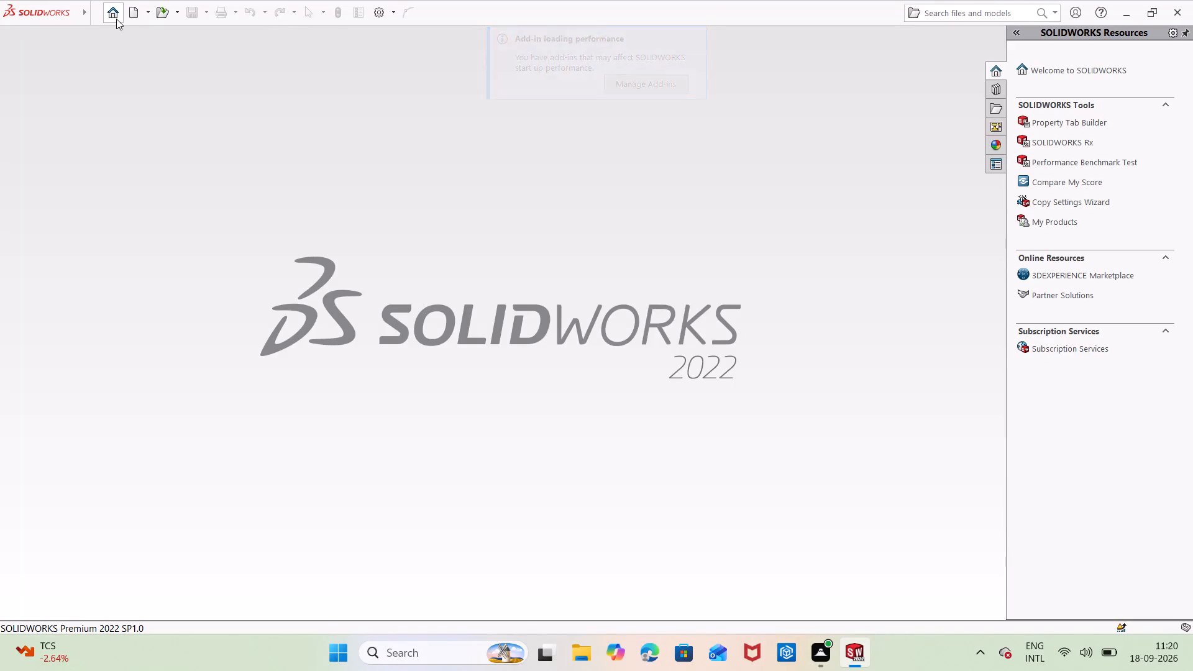
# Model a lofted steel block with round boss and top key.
# Create a new part document.
pyautogui.click(116, 19)
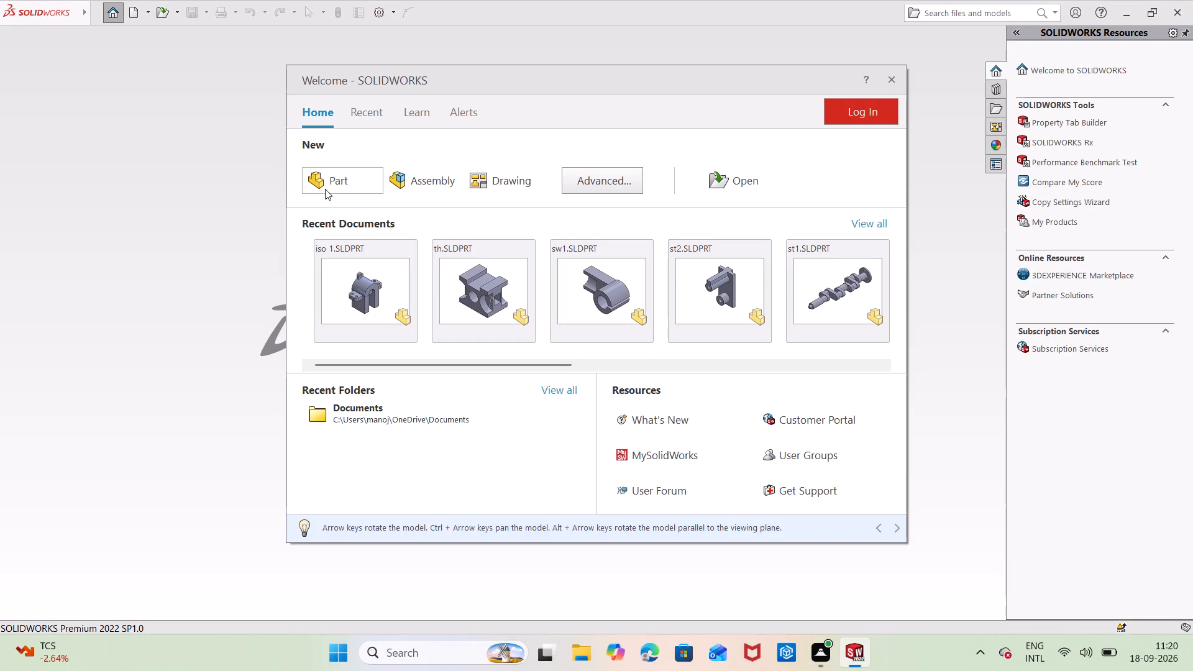
pyautogui.click(325, 190)
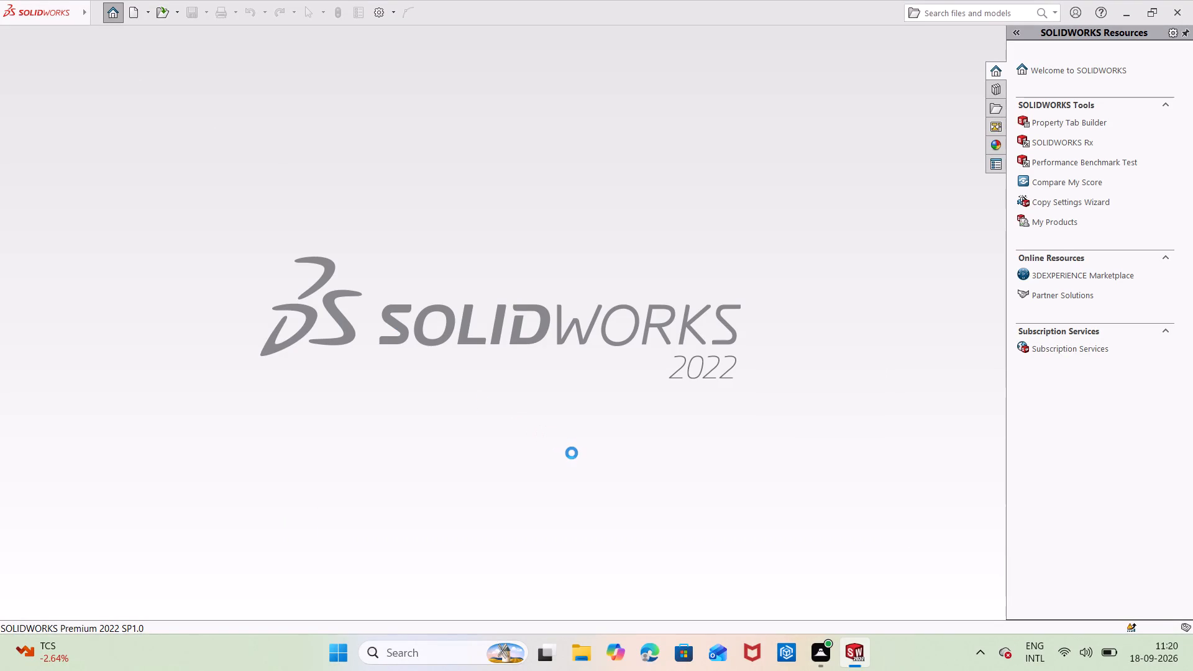
pyautogui.scroll(-1, 573, 455)
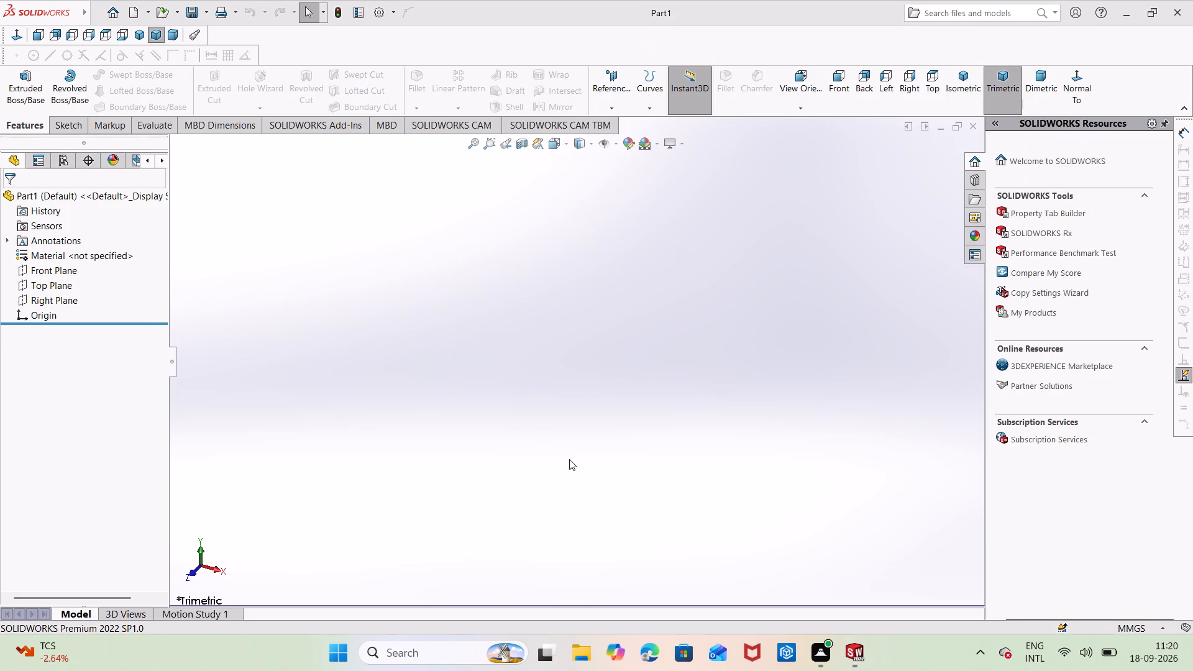
pyautogui.scroll(-1, 472, 385)
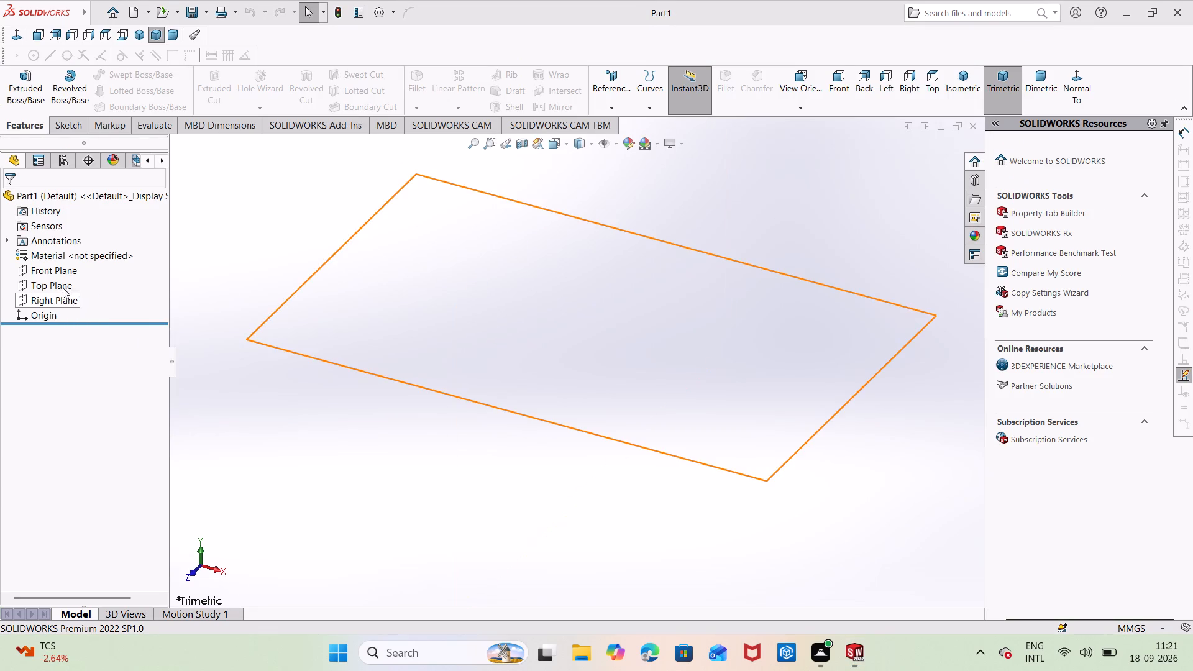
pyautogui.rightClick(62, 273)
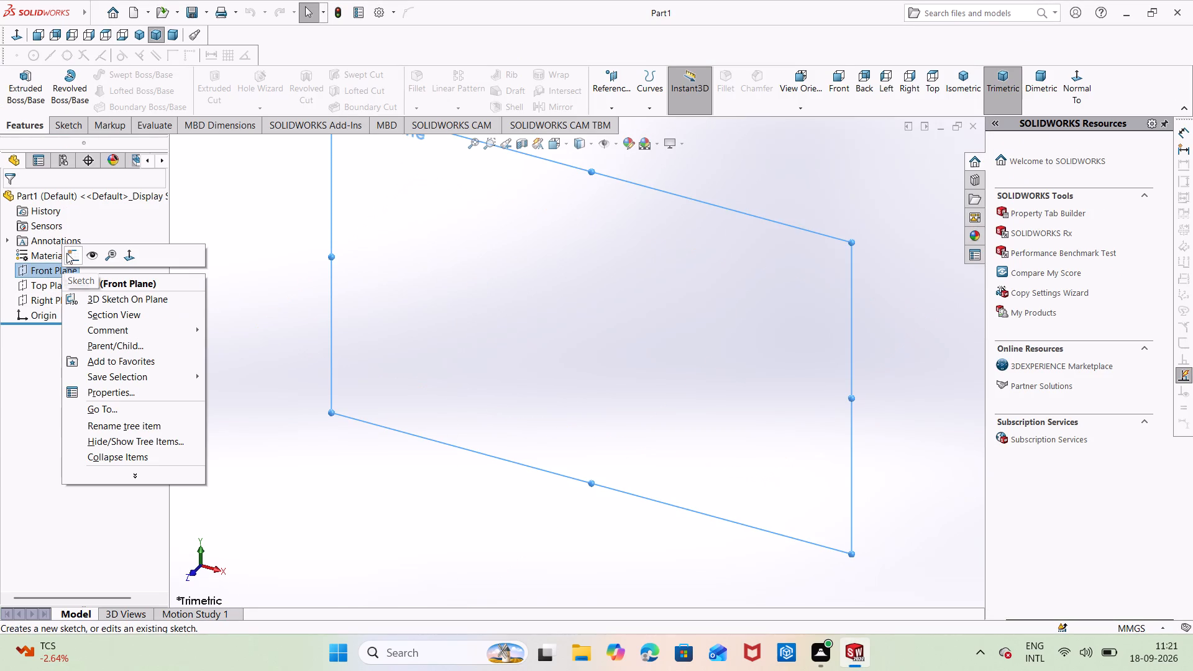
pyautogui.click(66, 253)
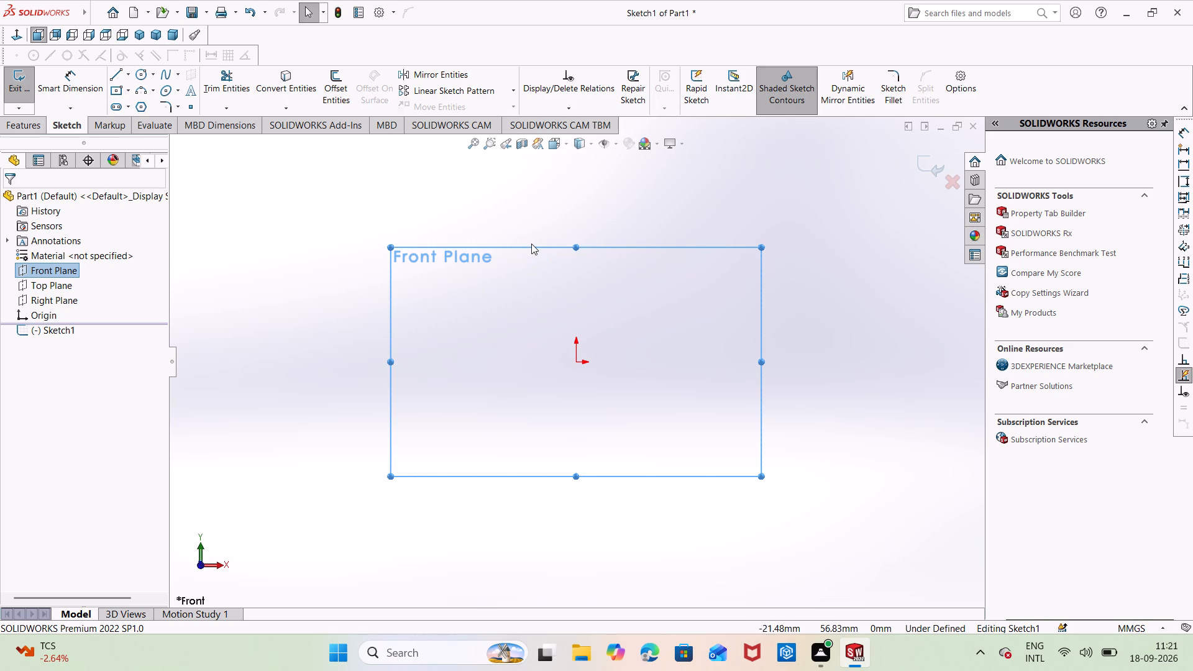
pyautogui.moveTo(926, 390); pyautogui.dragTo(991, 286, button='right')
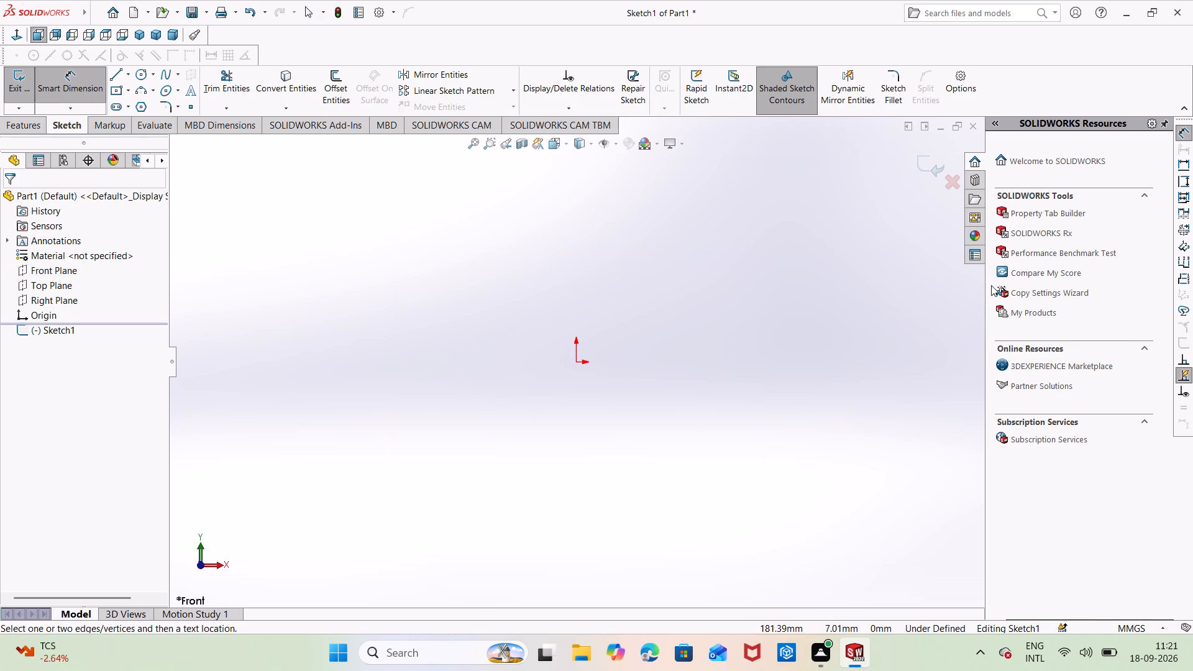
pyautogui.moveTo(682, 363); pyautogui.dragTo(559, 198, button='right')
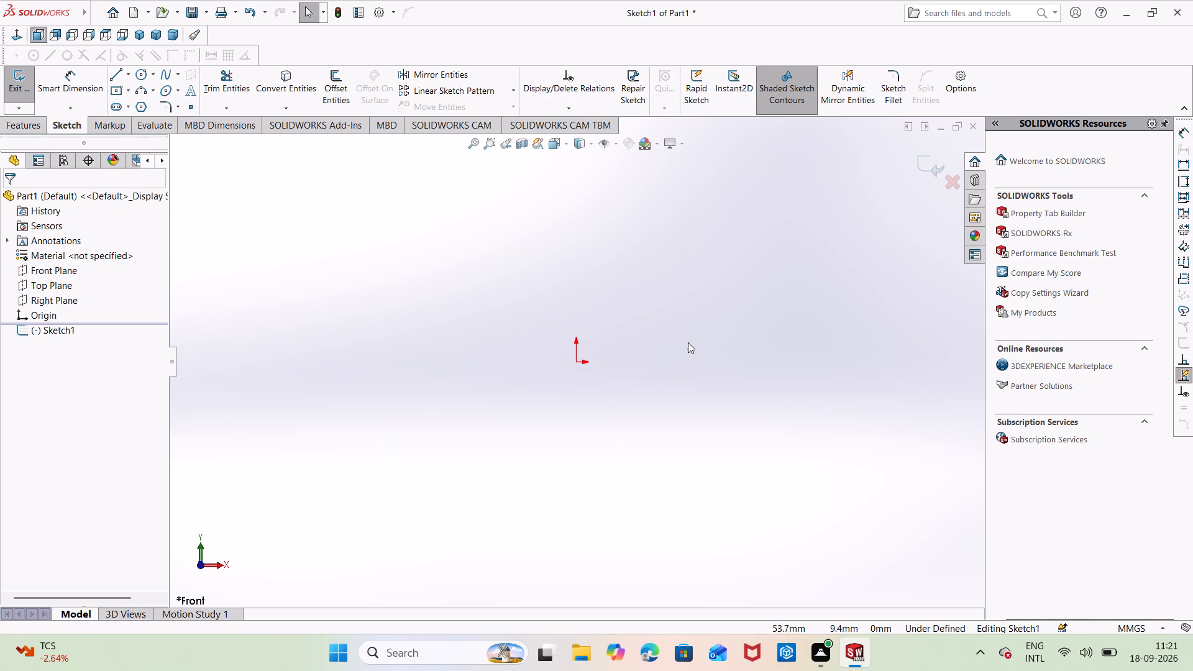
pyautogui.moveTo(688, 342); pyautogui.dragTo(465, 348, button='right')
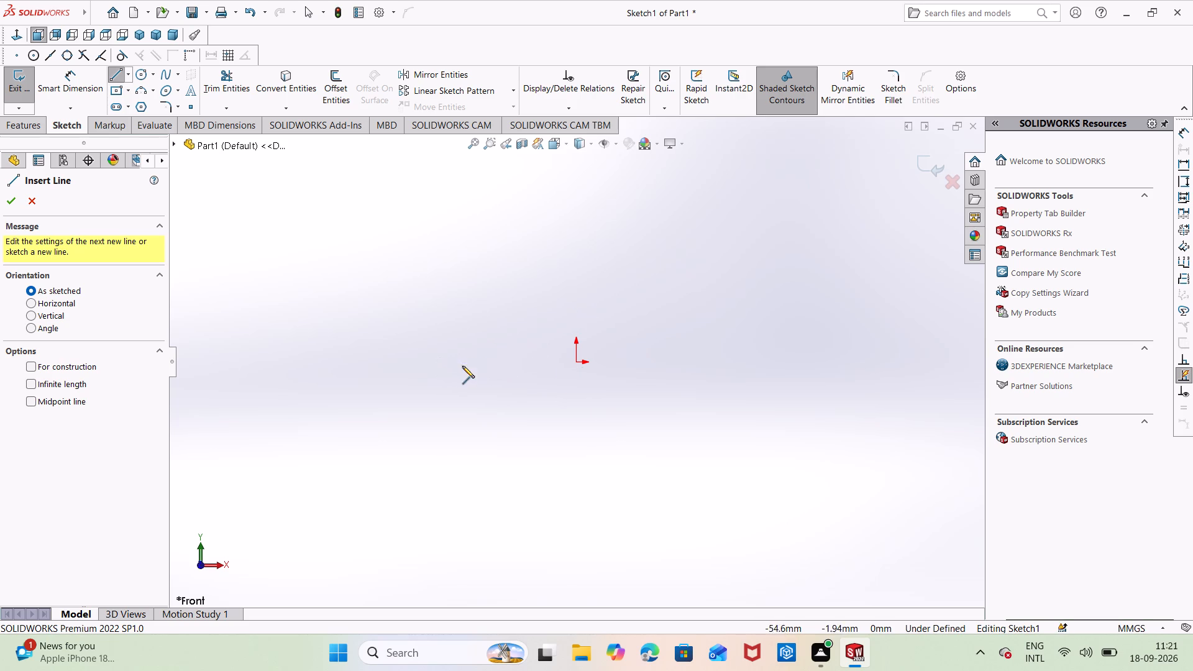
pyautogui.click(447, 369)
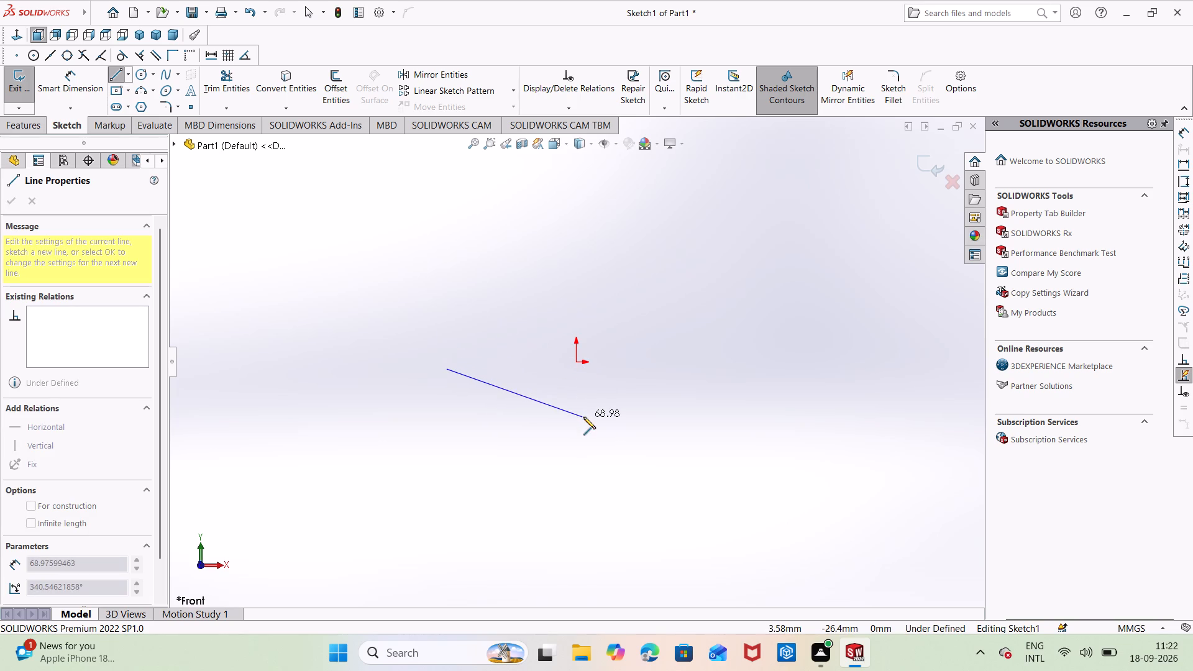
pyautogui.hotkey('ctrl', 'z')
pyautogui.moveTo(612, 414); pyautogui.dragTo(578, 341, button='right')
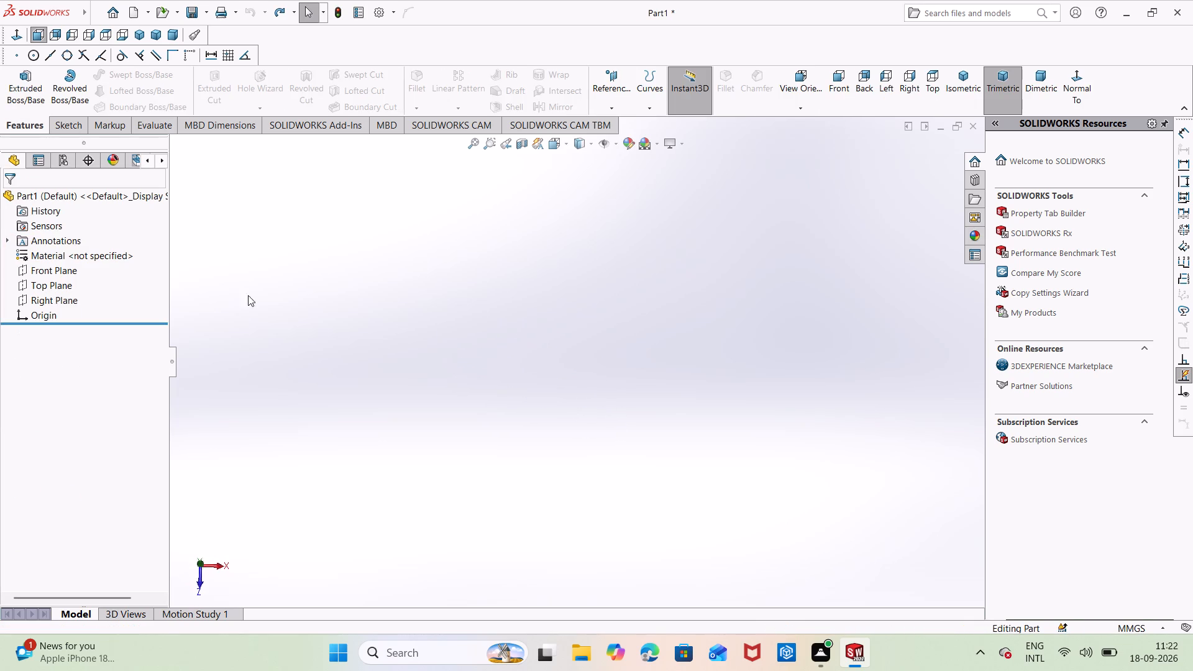
# Start a sketch on the Front Plane and draw a center rectangle about 283 by 15 mm centred on the origin.
pyautogui.rightClick(42, 274)
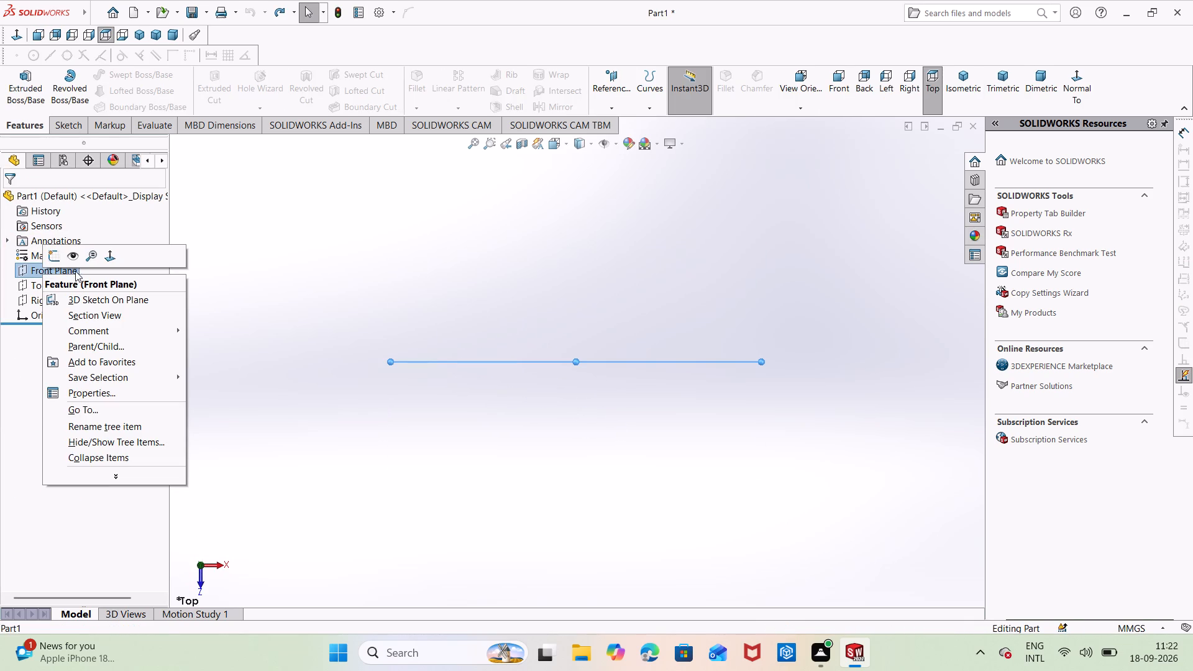
pyautogui.click(60, 257)
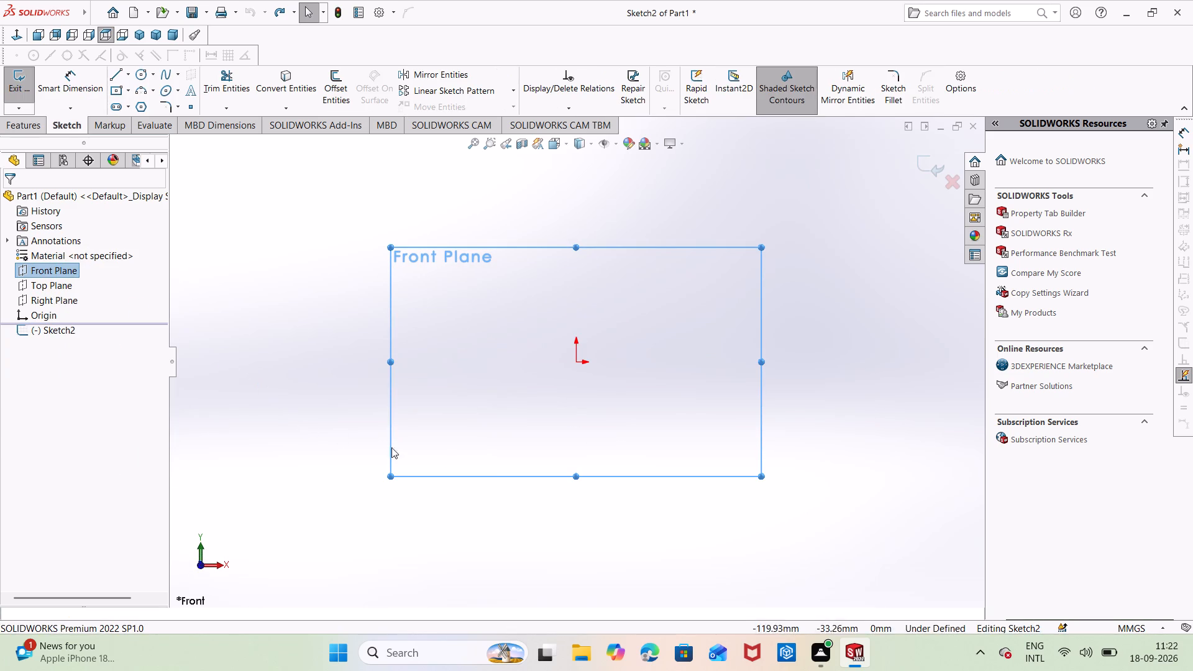
pyautogui.click(551, 363)
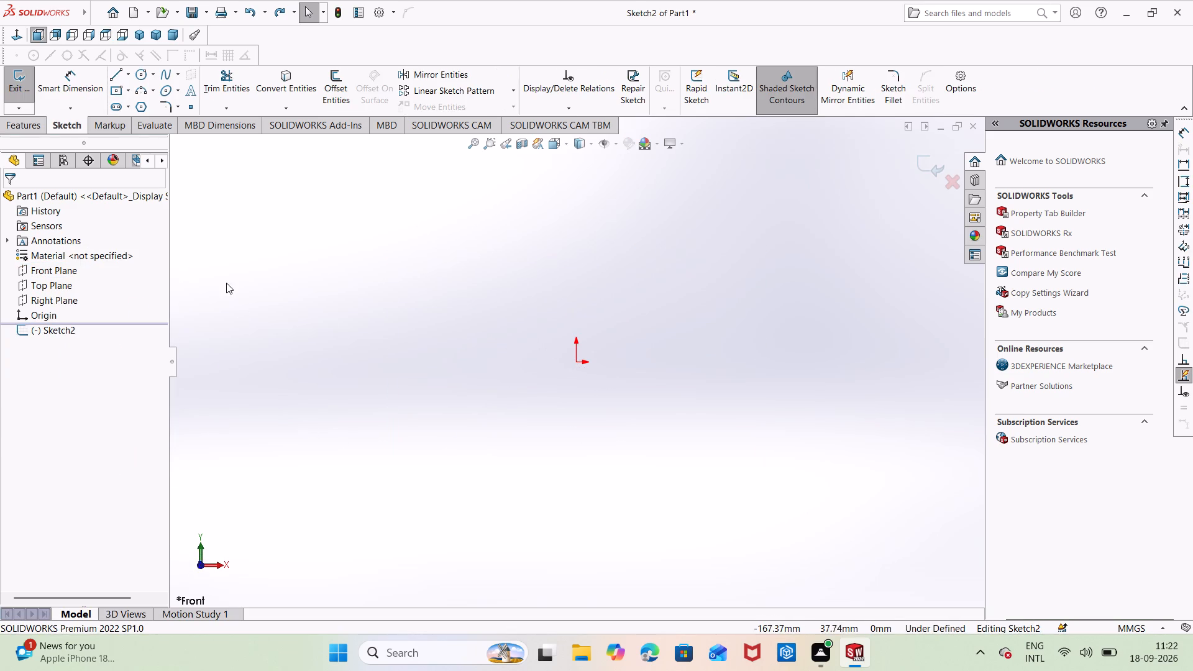
pyautogui.click(112, 88)
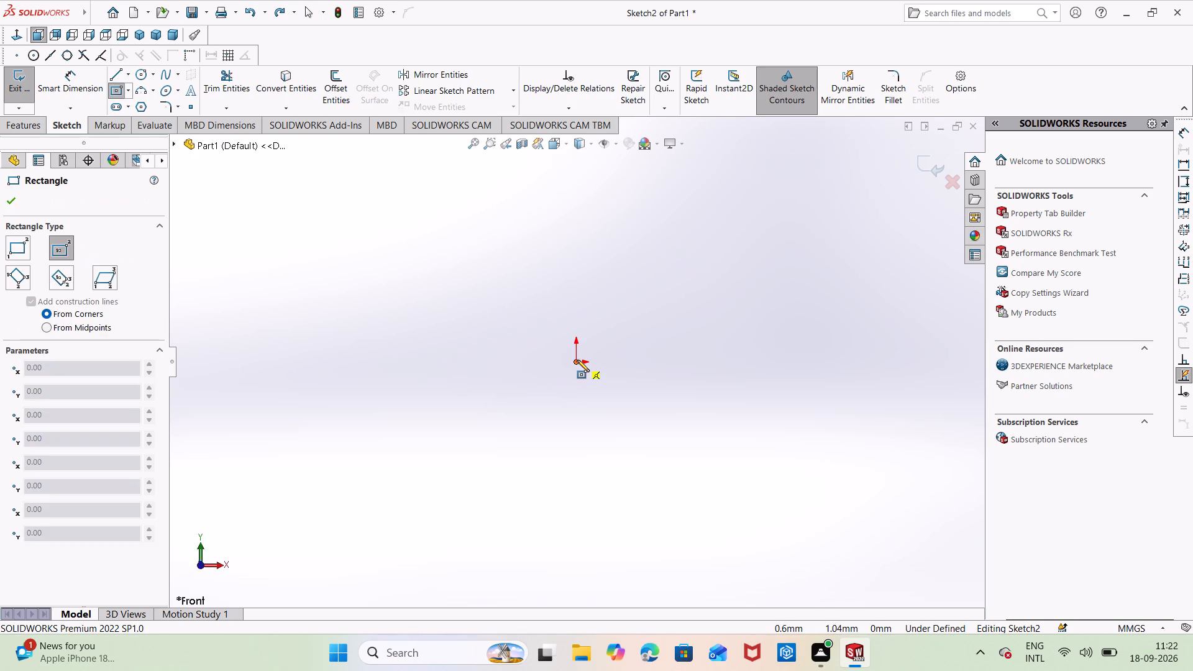
pyautogui.click(577, 360)
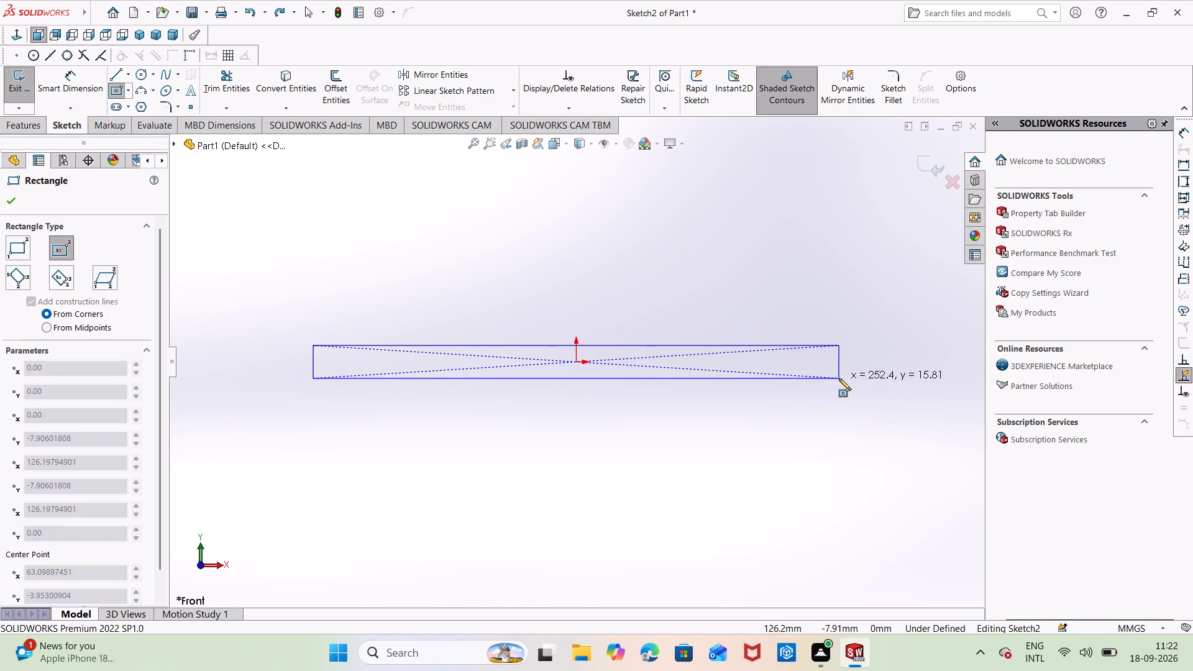
pyautogui.click(871, 378)
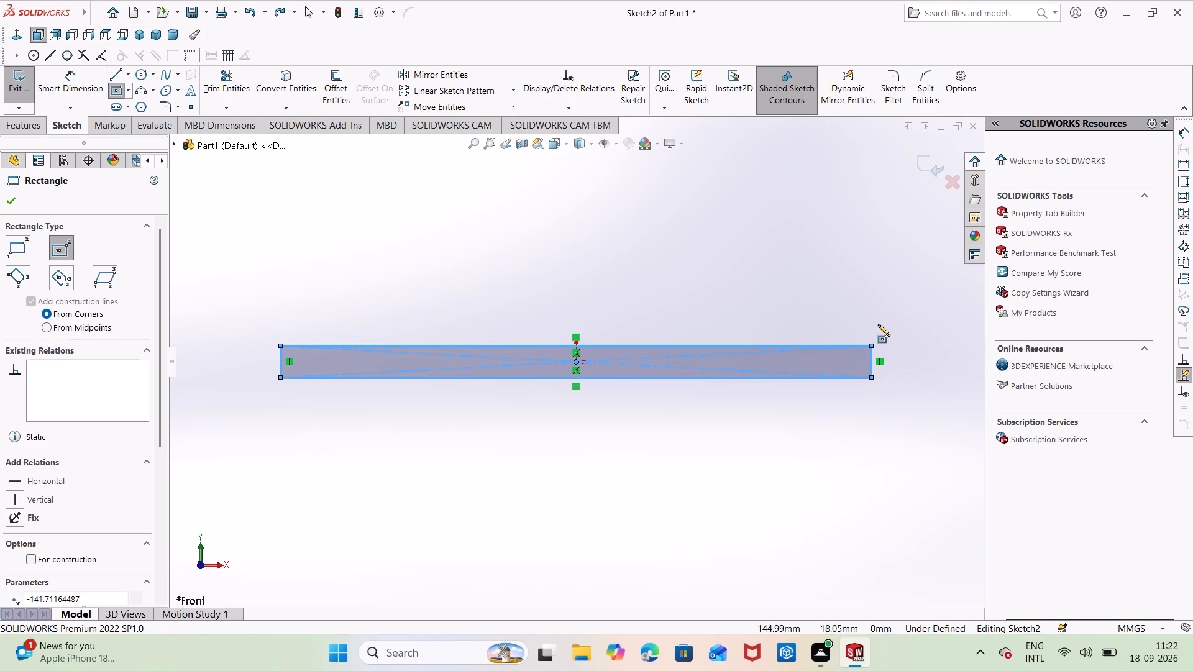
pyautogui.press('Escape')
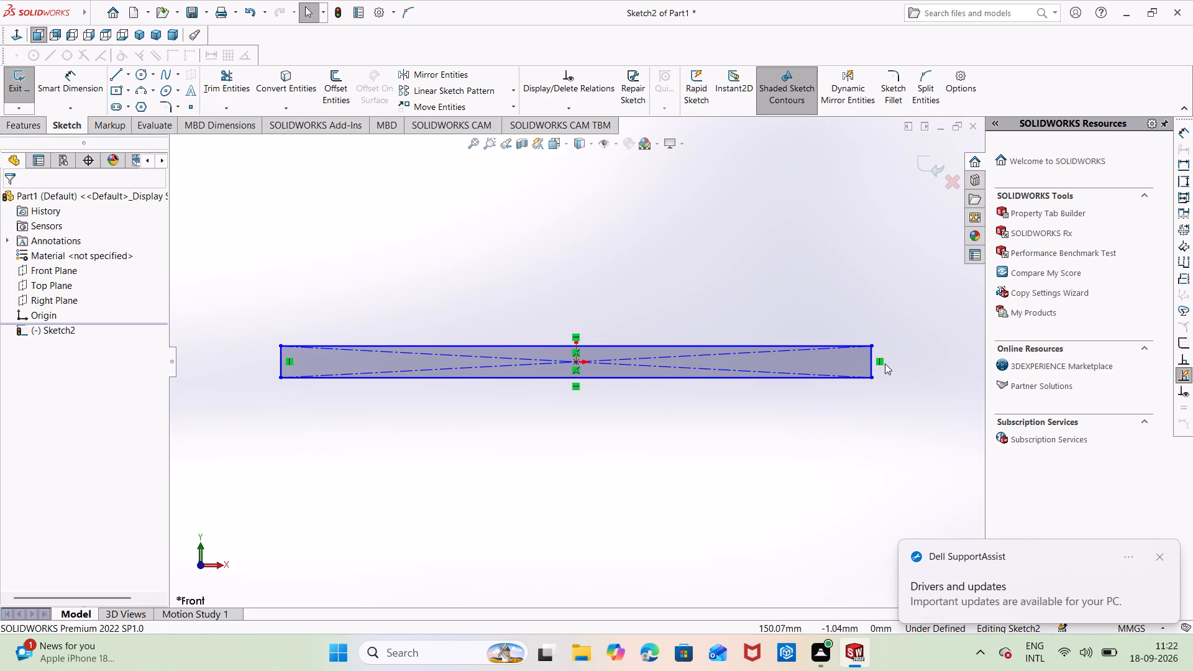
# Dimension the rectangle's vertical side and set its height to 10 mm.
pyautogui.moveTo(864, 313); pyautogui.dragTo(870, 225, button='right')
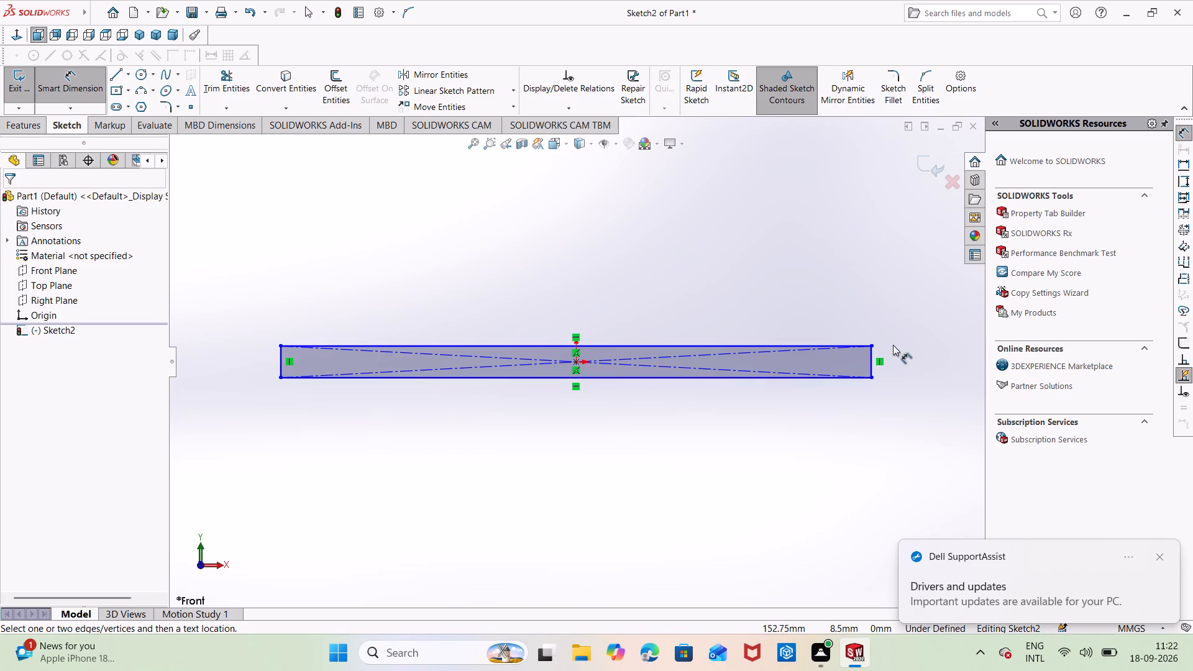
pyautogui.click(869, 357)
pyautogui.click(909, 355)
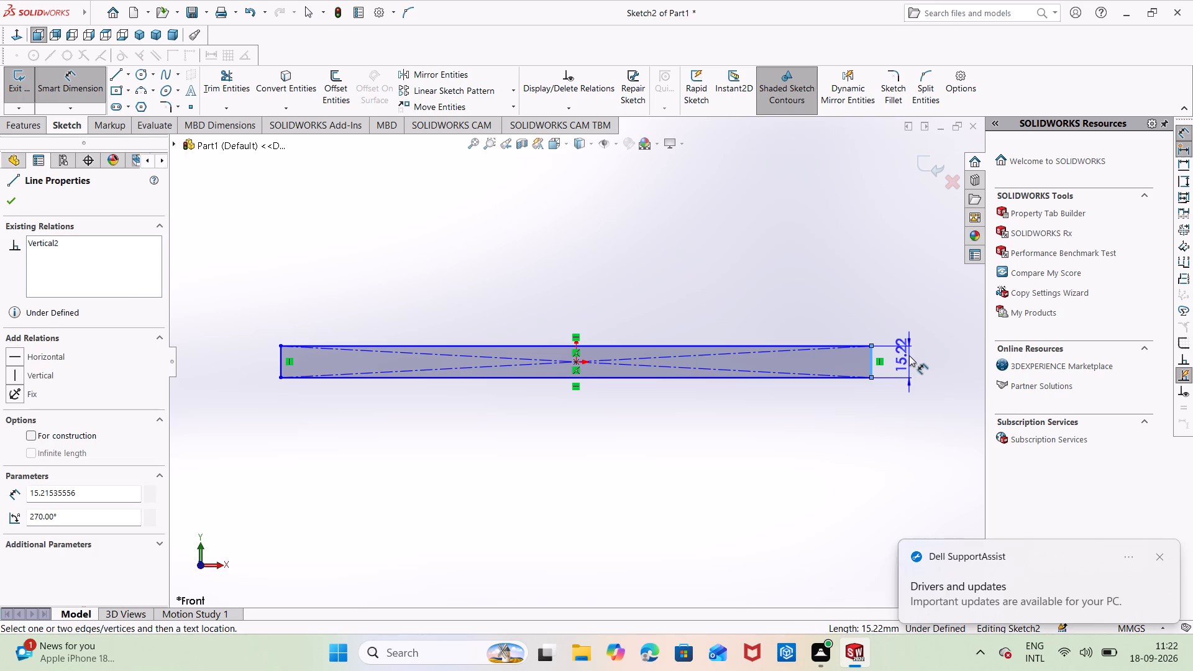
pyautogui.press('BackSpace')
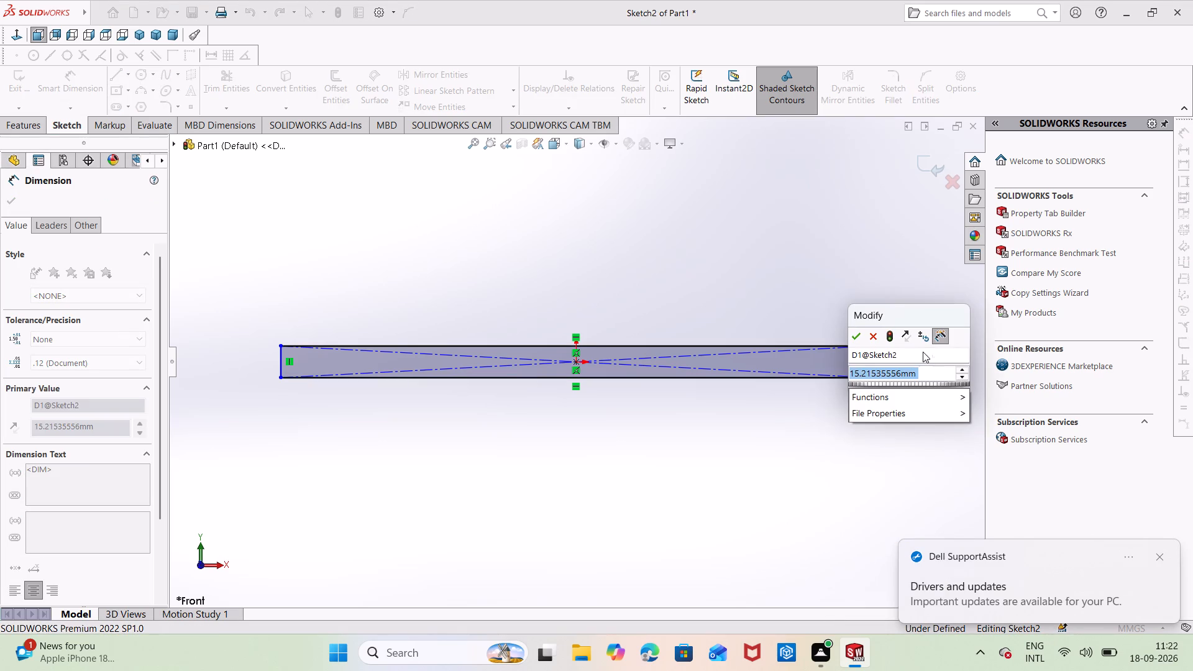
pyautogui.write('10')
pyautogui.press('Return')
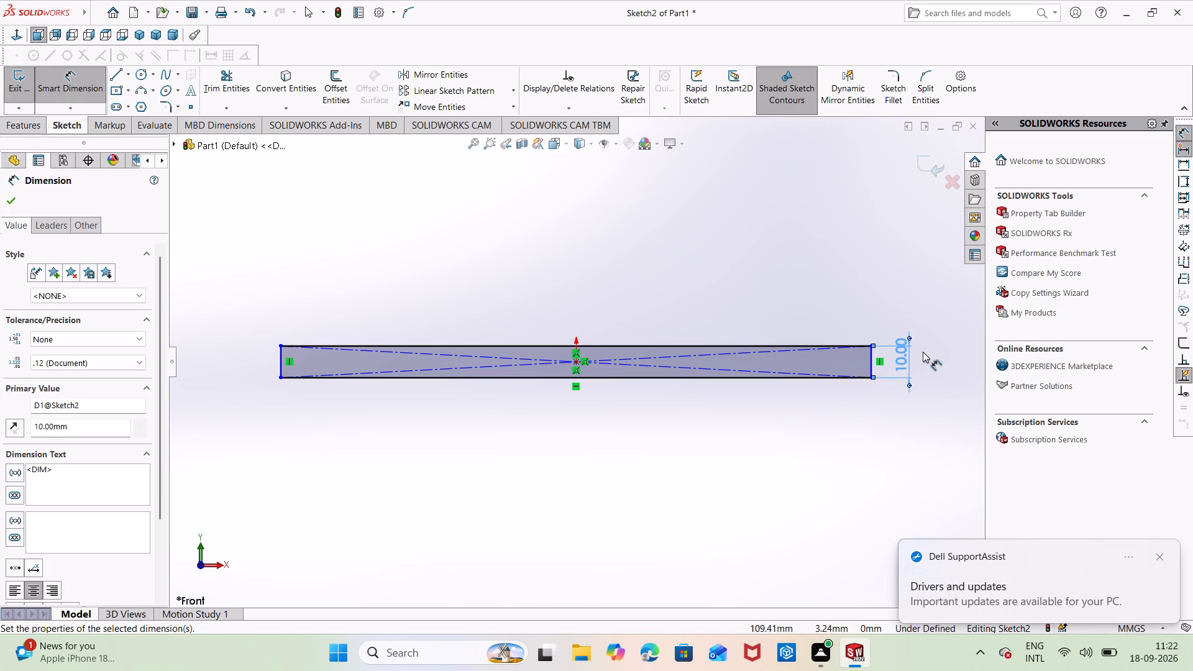
# Dimension the rectangle's bottom edge and set its width to 90 mm.
pyautogui.click(674, 379)
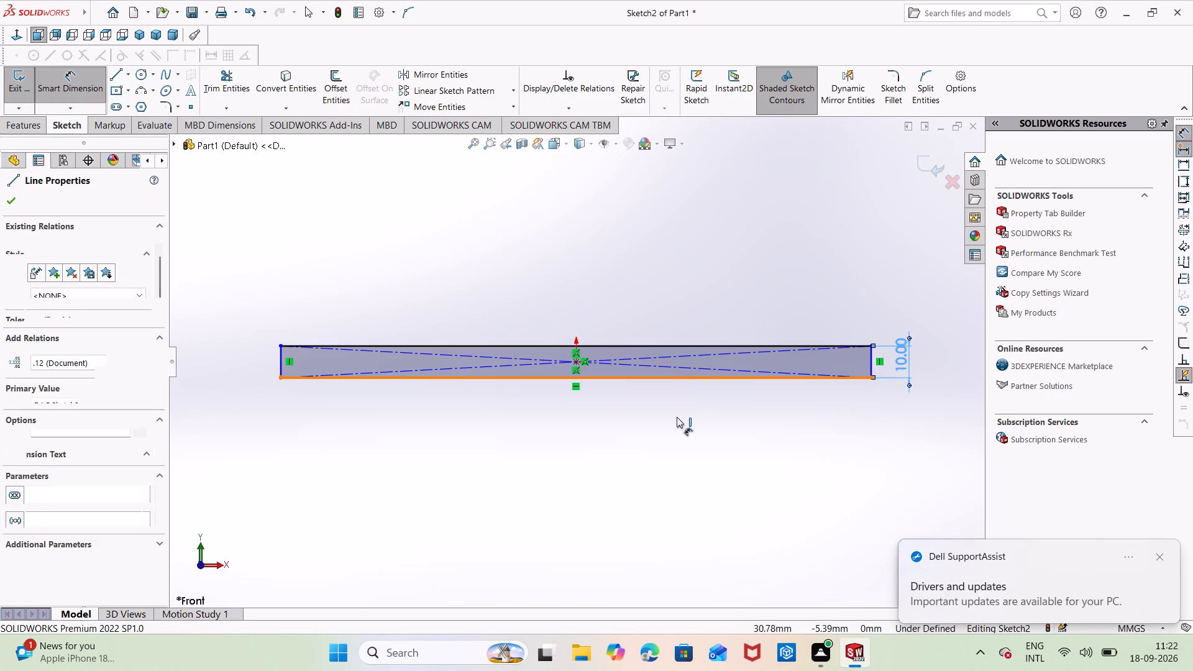
pyautogui.click(678, 424)
pyautogui.press('BackSpace')
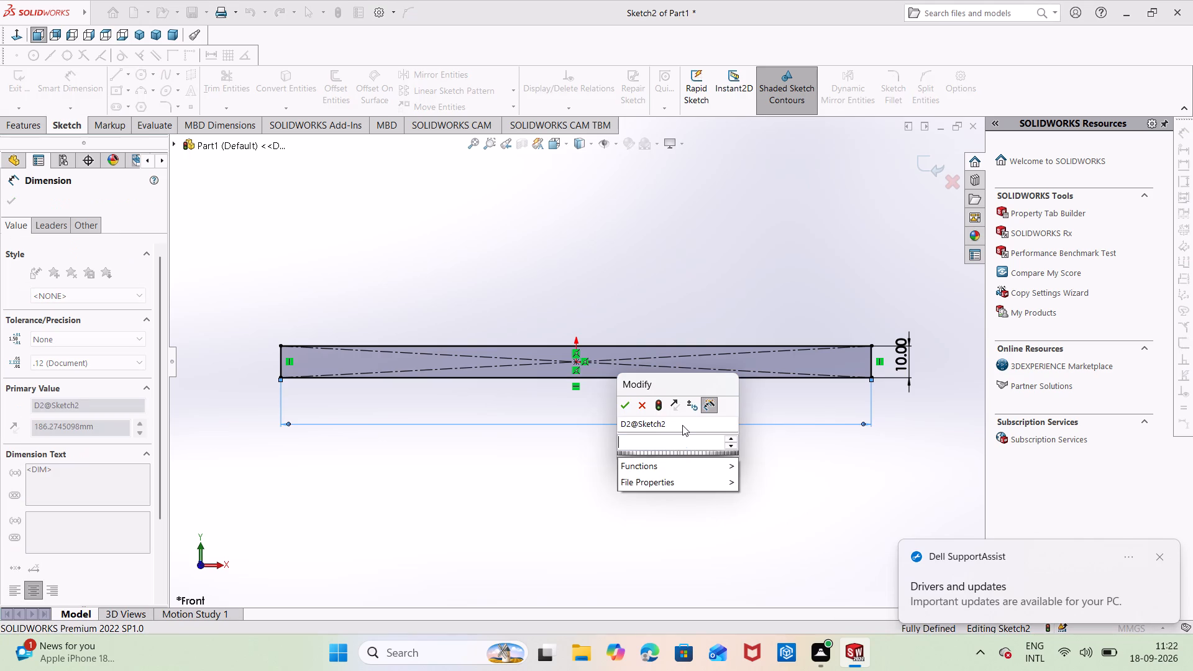
pyautogui.press('9')
pyautogui.press('0')
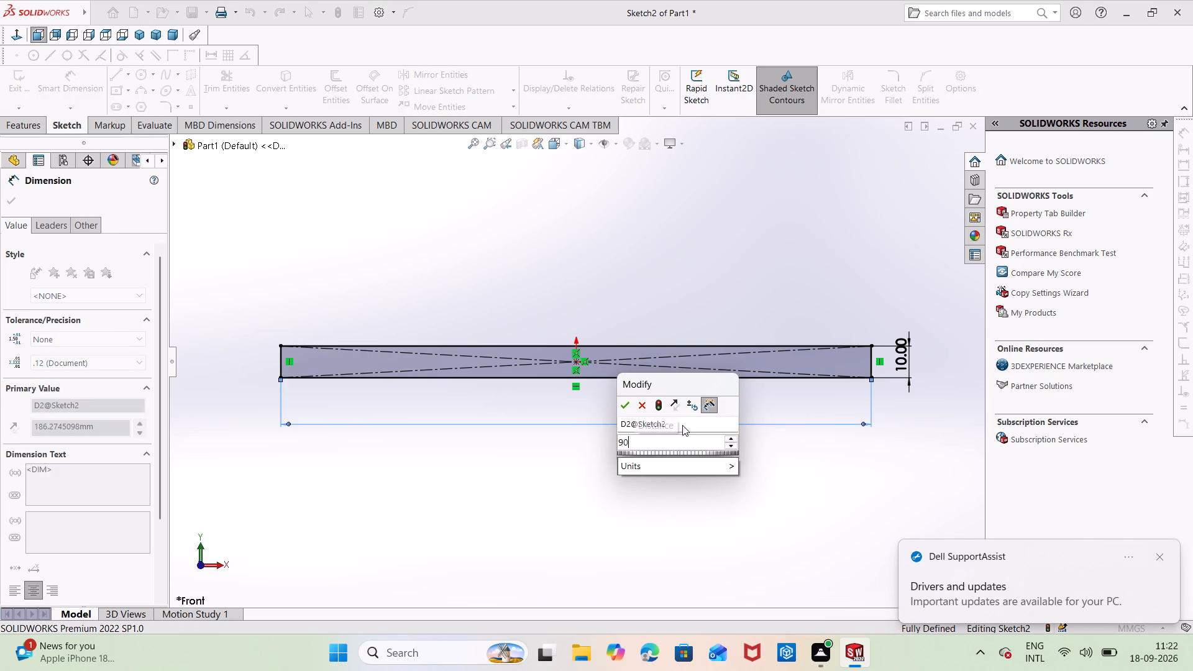
pyautogui.press('Return')
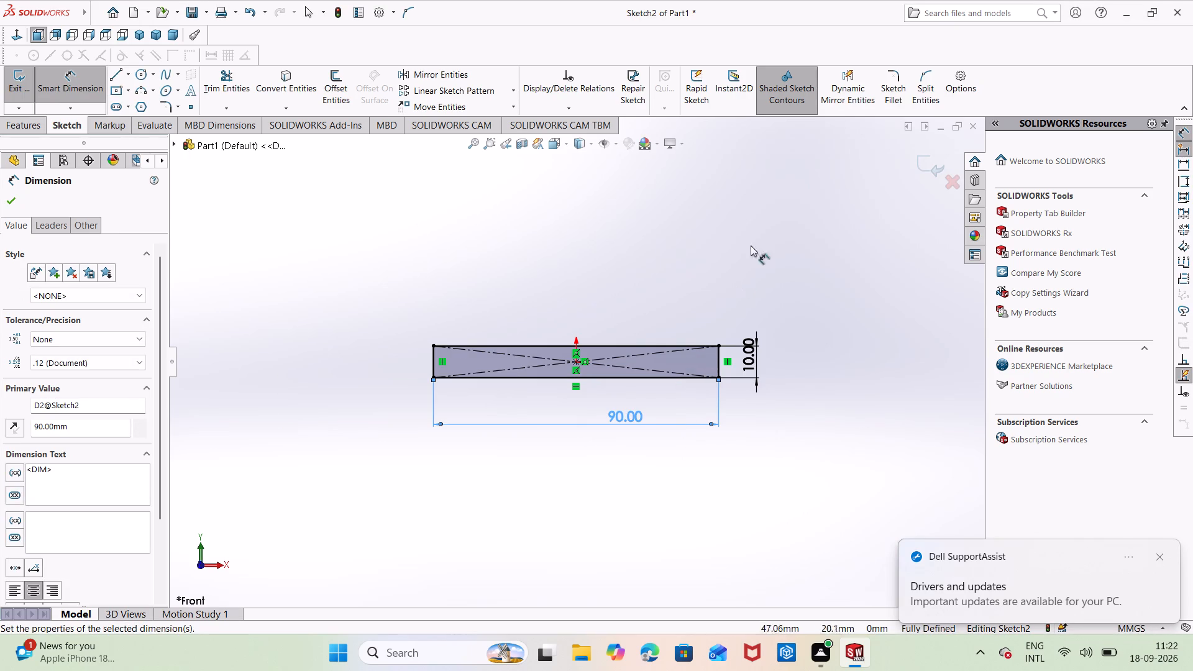
pyautogui.click(724, 235)
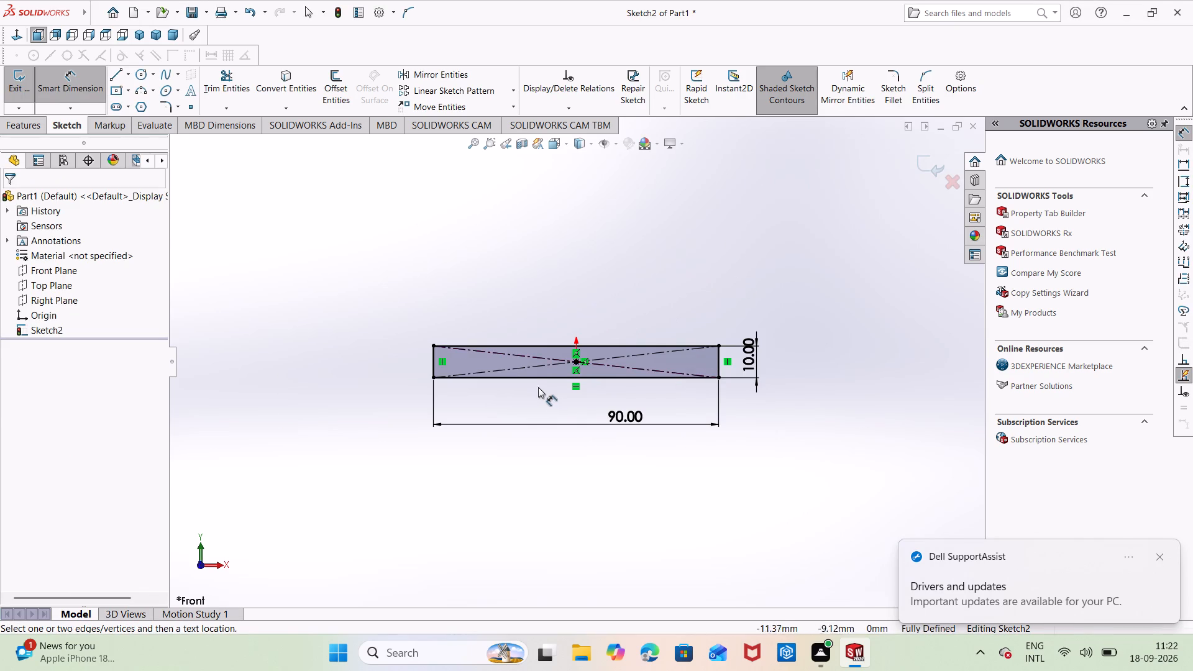
pyautogui.press('Escape')
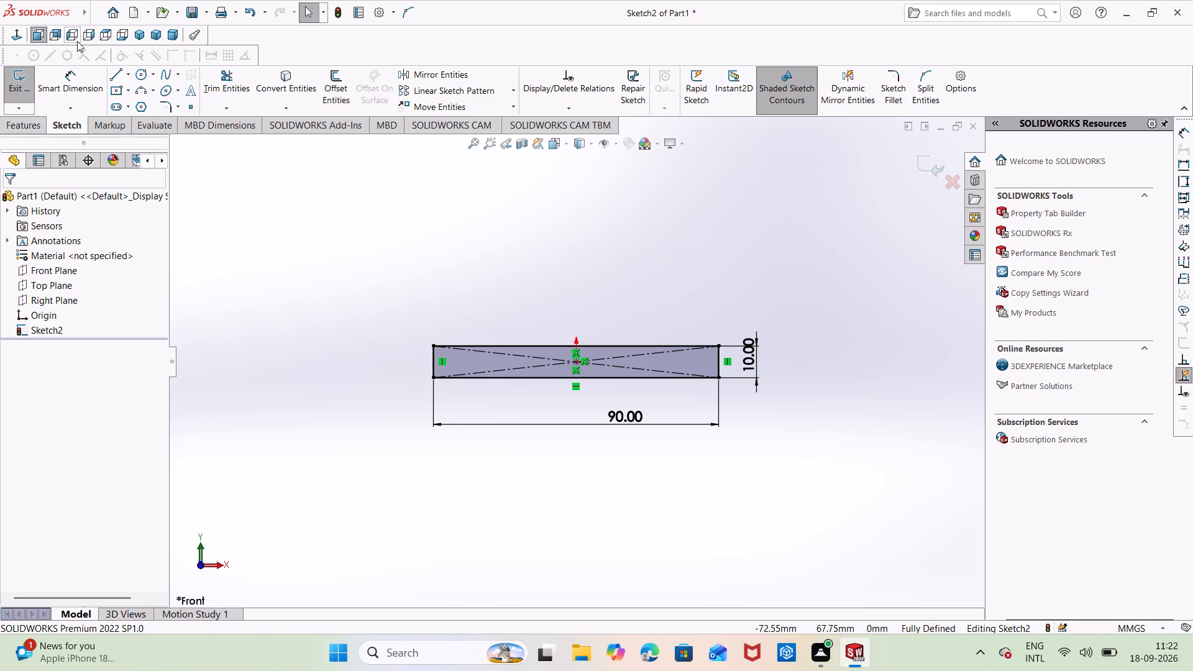
# Sketch a second center rectangle about 52 by 13 mm, centred on the midpoint of the first rectangle's bottom edge.
pyautogui.click(111, 89)
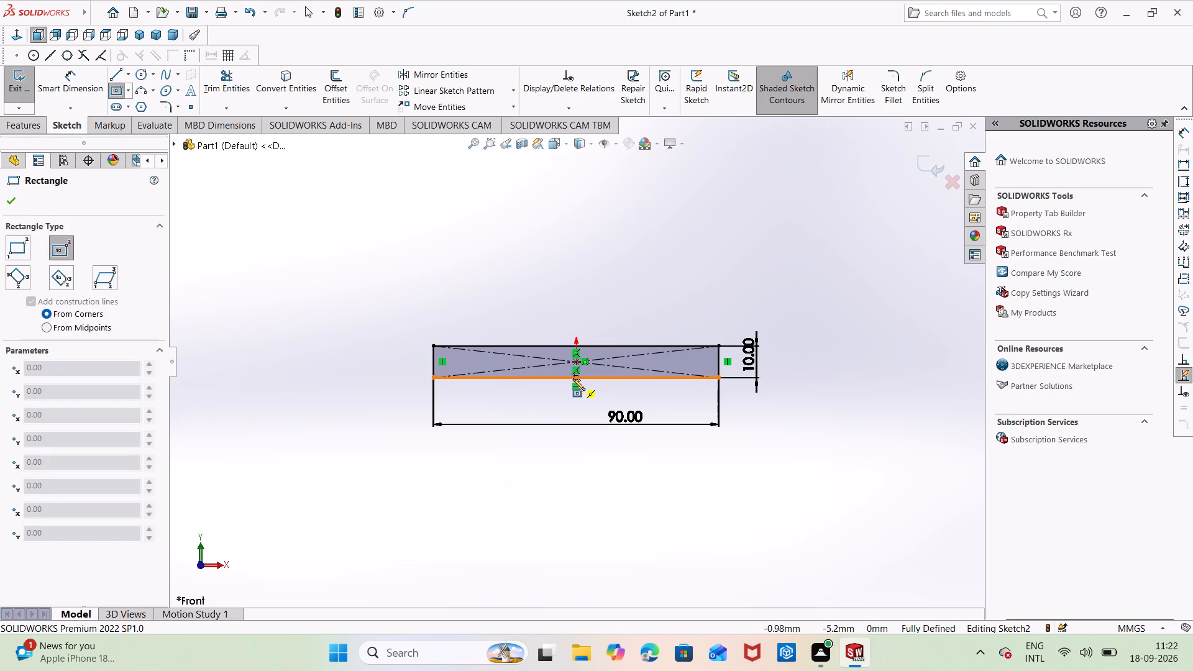
pyautogui.click(576, 377)
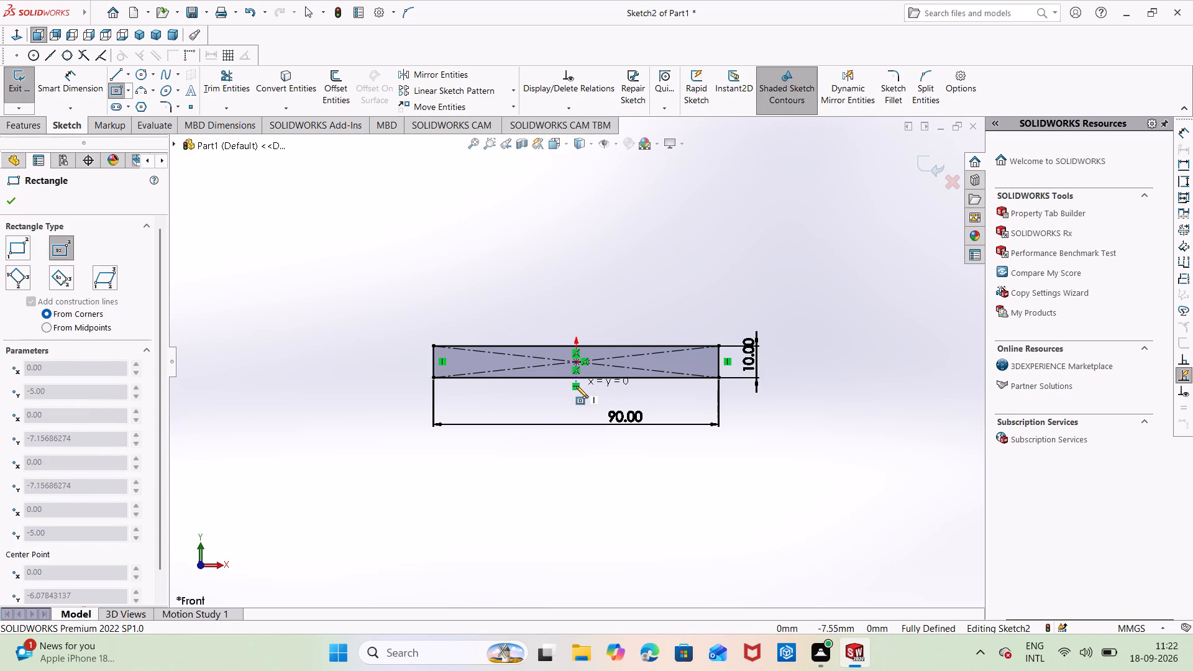
pyautogui.click(658, 399)
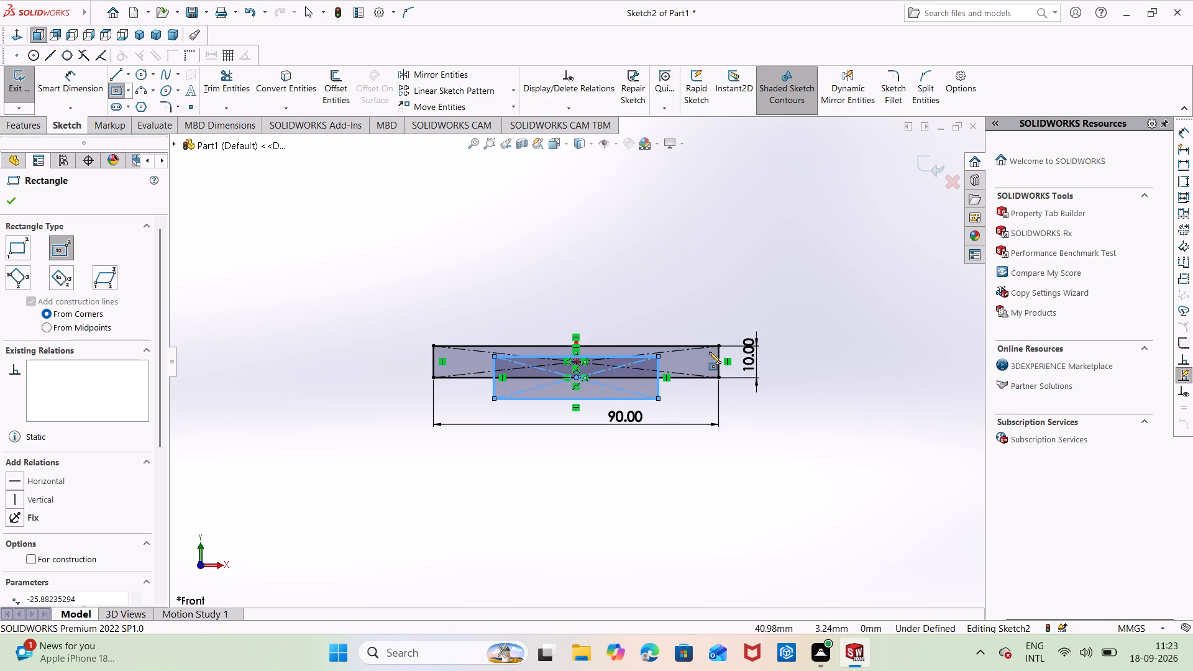
pyautogui.press('Escape')
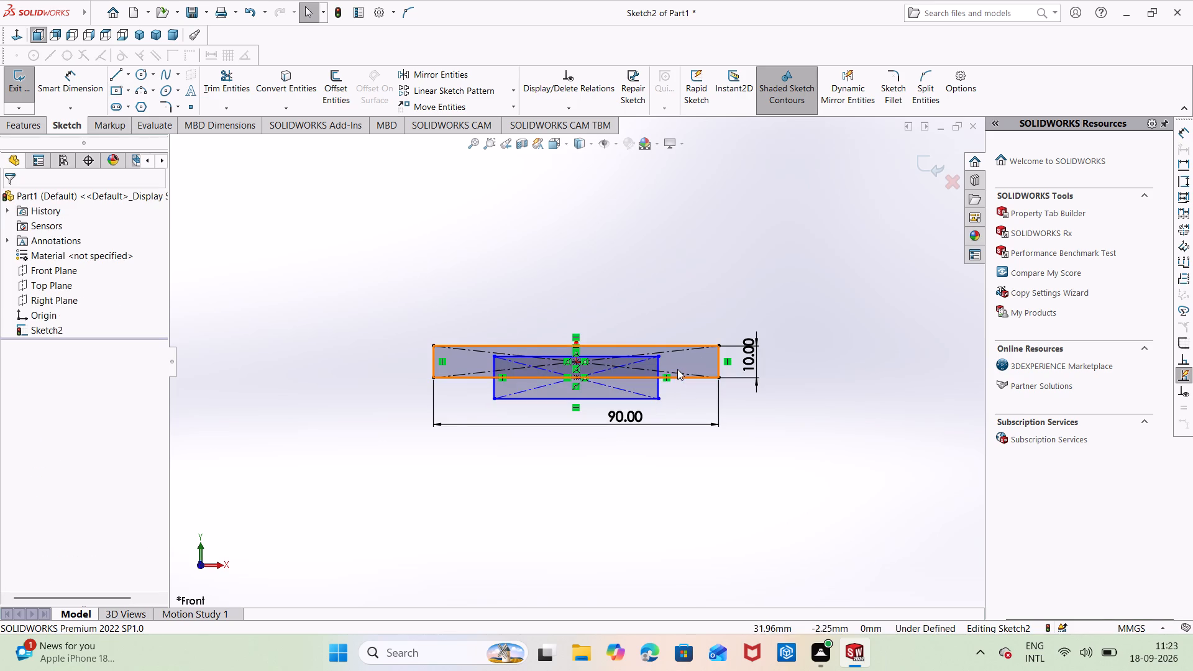
# Trim parts of the second rectangle's top edge and sides inside the first rectangle, undoing the last trim.
pyautogui.click(231, 78)
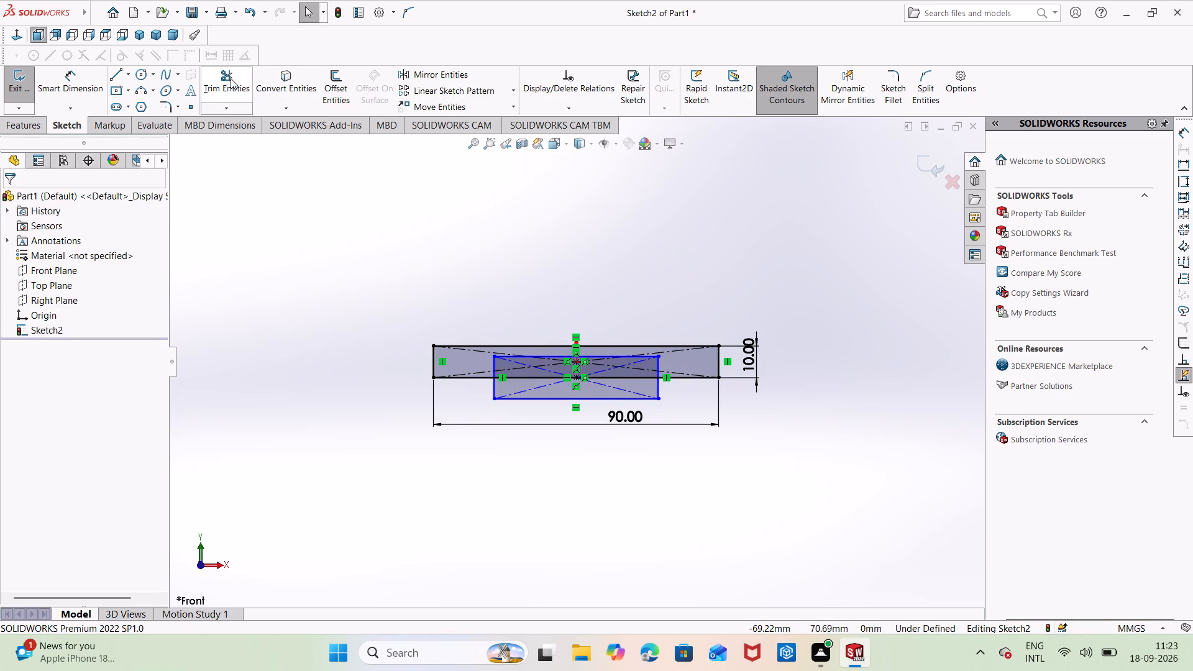
pyautogui.moveTo(668, 367); pyautogui.dragTo(570, 357)
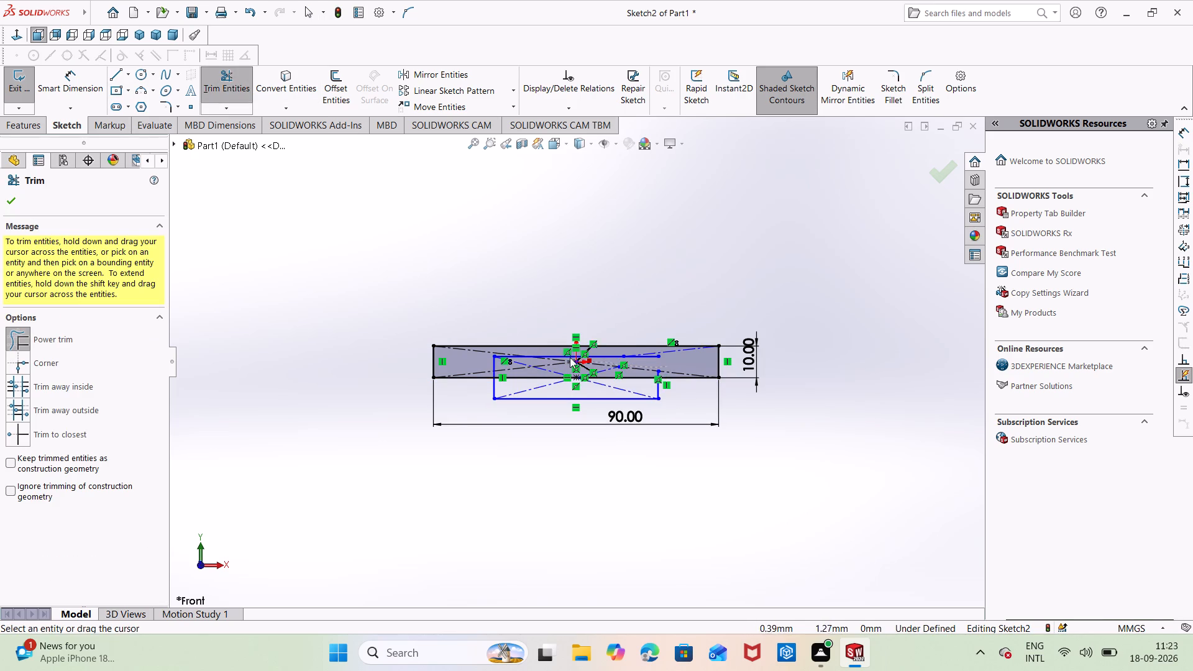
pyautogui.moveTo(570, 357); pyautogui.dragTo(494, 362)
pyautogui.moveTo(501, 352); pyautogui.dragTo(504, 361)
pyautogui.moveTo(487, 375); pyautogui.dragTo(493, 369)
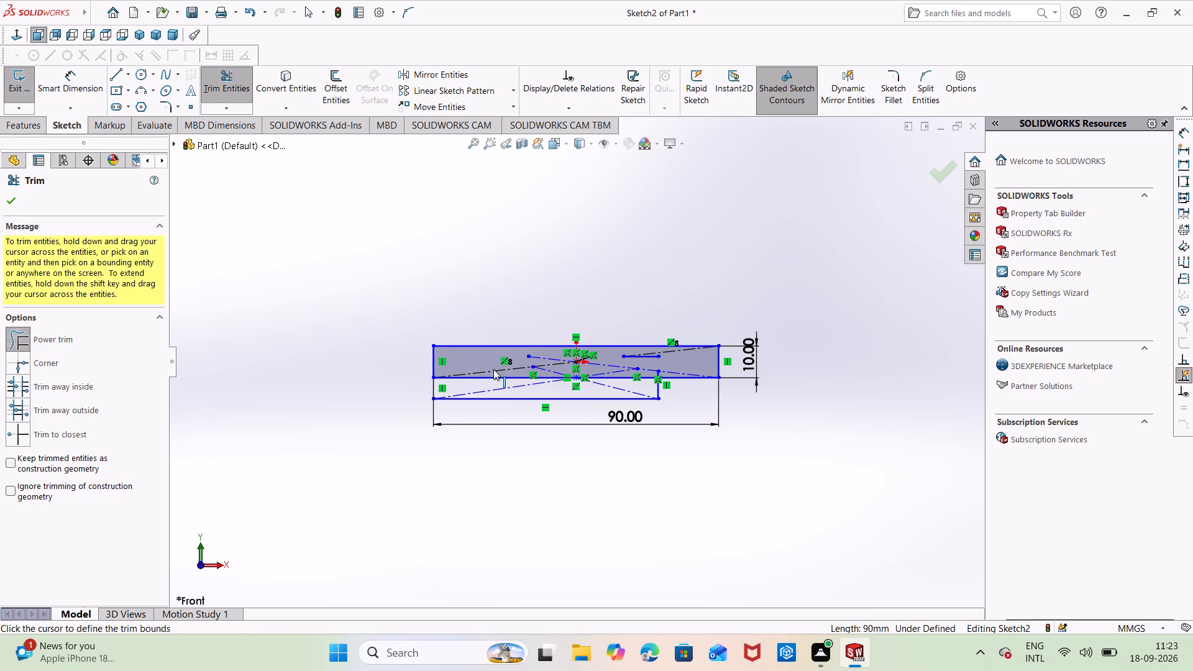
pyautogui.hotkey('ctrl', 'z')
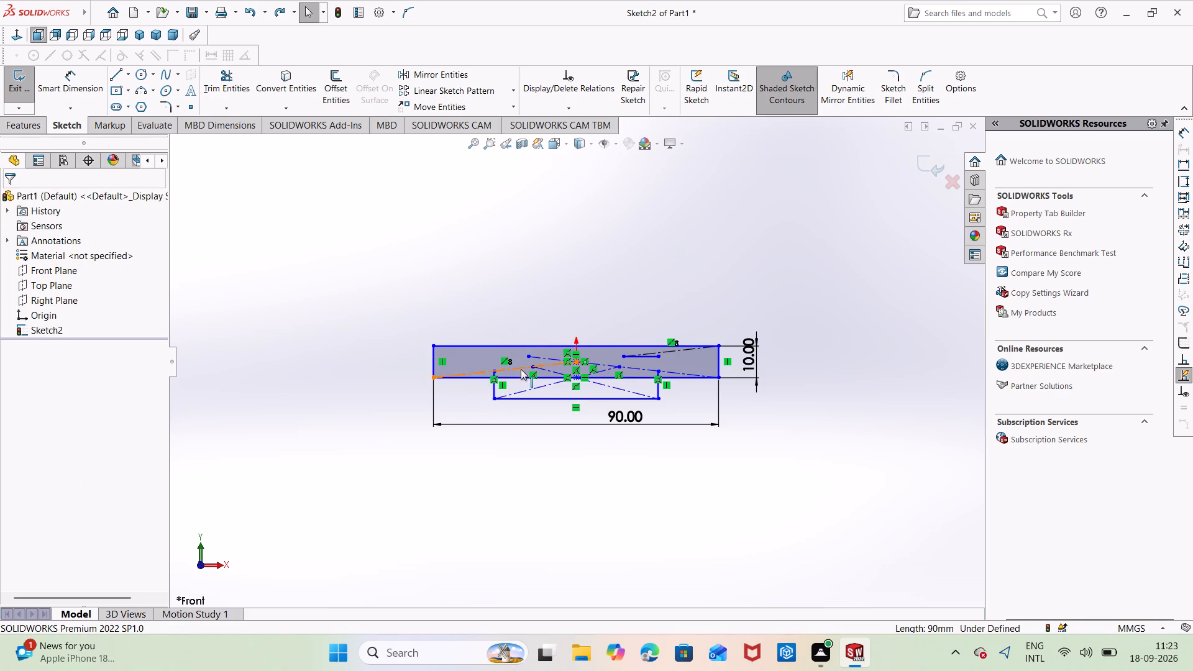
# Trim away the leftover side stubs, top edge piece and construction diagonals inside the 90 by 10 mm rectangle.
pyautogui.scroll(-5, 521, 368)
pyautogui.moveTo(516, 232); pyautogui.dragTo(444, 206, button='right')
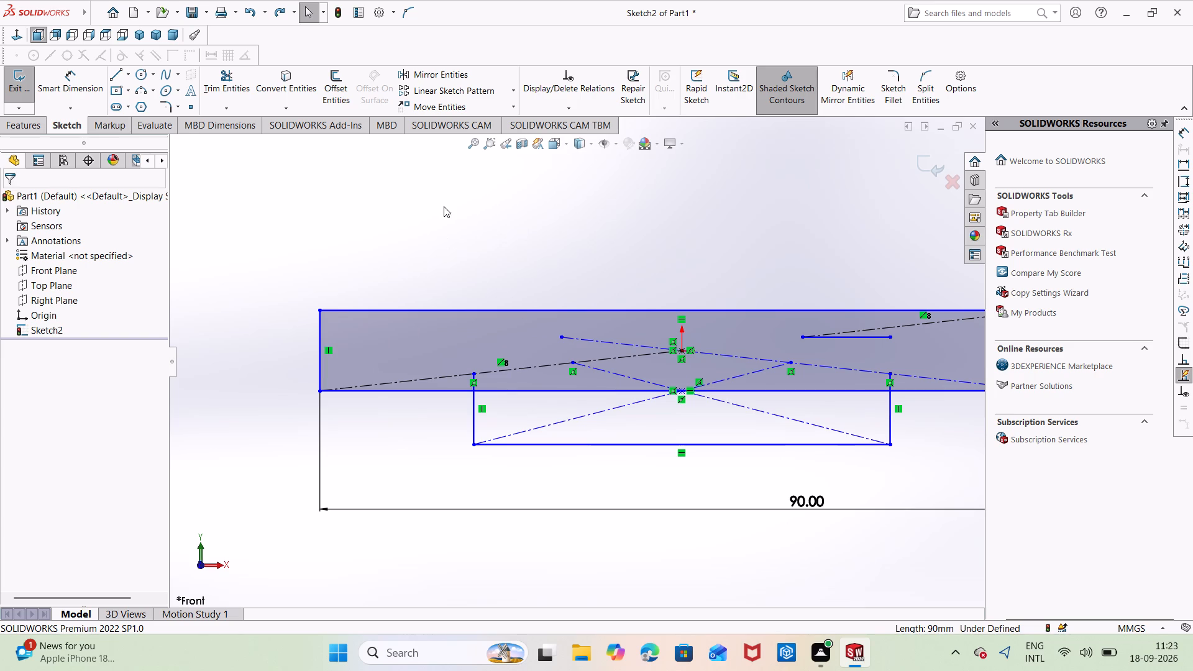
pyautogui.moveTo(444, 206); pyautogui.dragTo(443, 206, button='right')
pyautogui.click(235, 87)
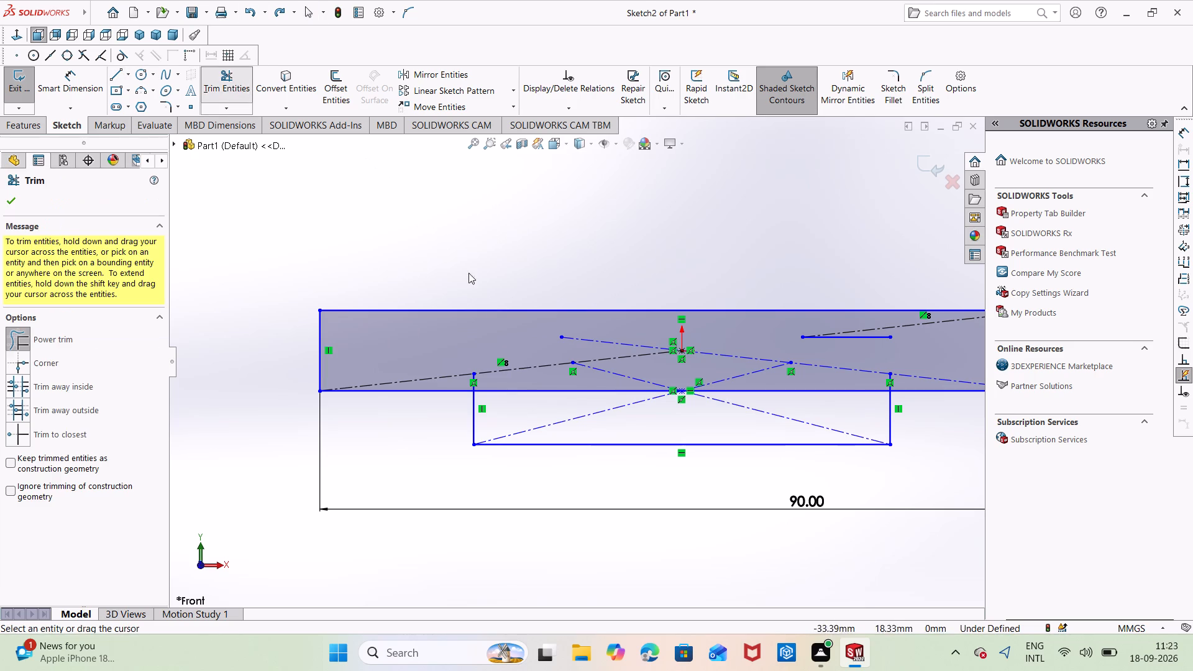
pyautogui.moveTo(469, 378); pyautogui.dragTo(473, 377)
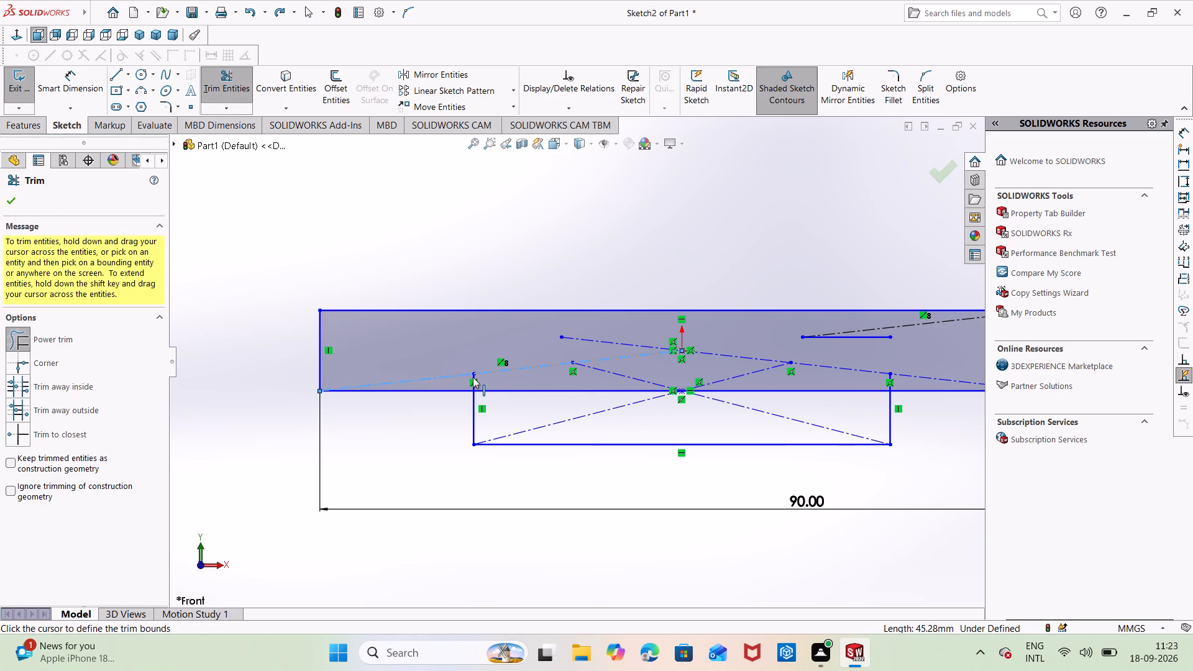
pyautogui.moveTo(473, 377); pyautogui.dragTo(484, 375)
pyautogui.moveTo(459, 371); pyautogui.dragTo(501, 370)
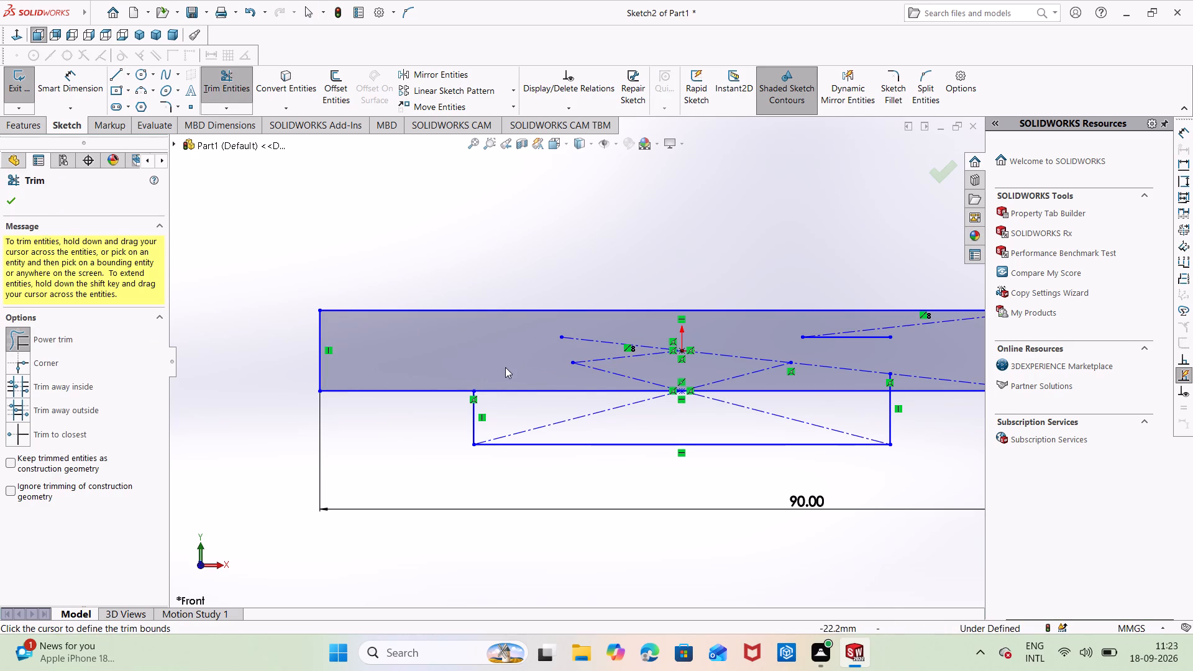
pyautogui.moveTo(588, 340); pyautogui.dragTo(702, 346)
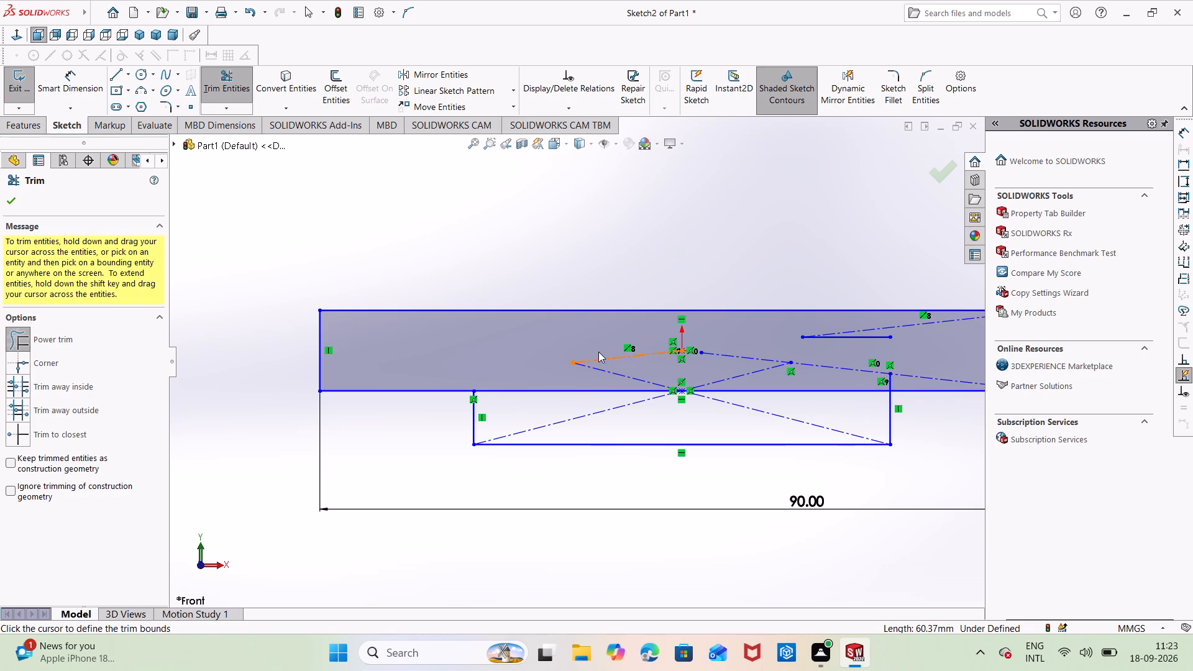
pyautogui.moveTo(559, 352); pyautogui.dragTo(822, 351)
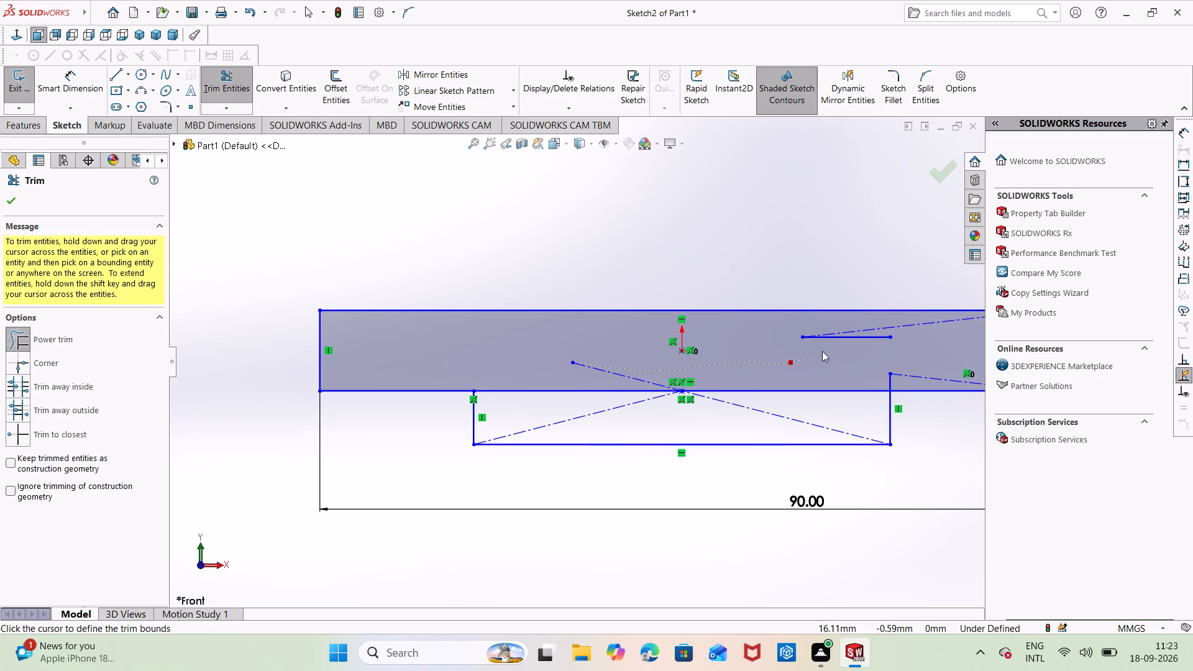
pyautogui.moveTo(822, 351); pyautogui.dragTo(852, 349)
pyautogui.moveTo(913, 355); pyautogui.dragTo(890, 378)
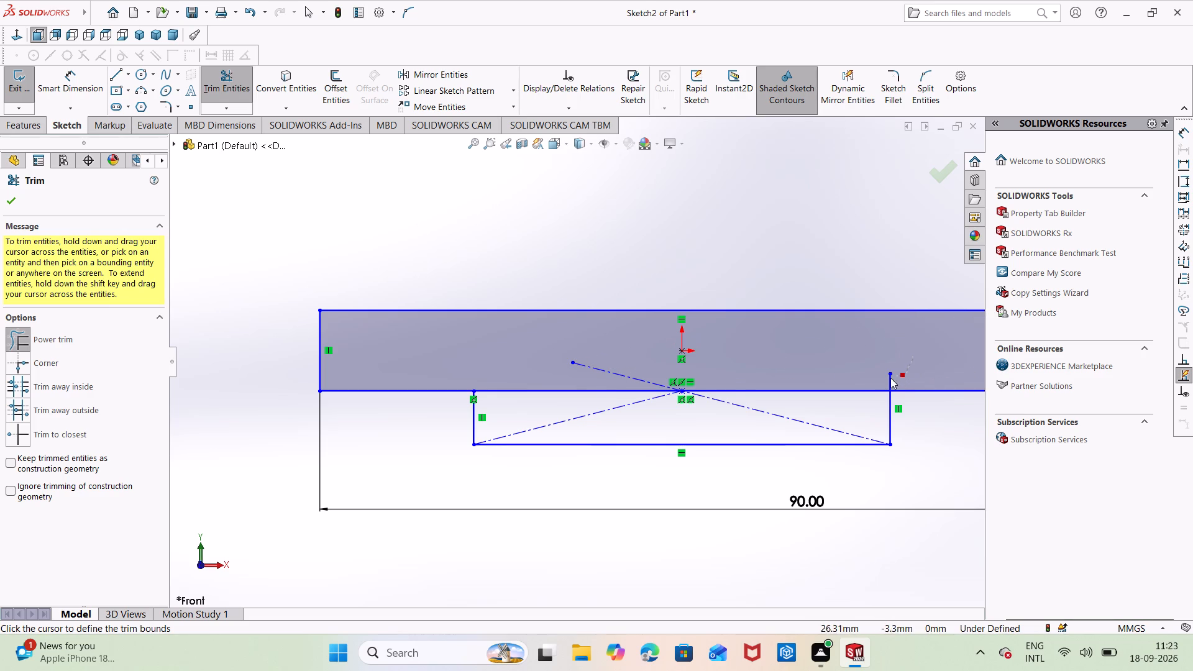
pyautogui.moveTo(890, 378); pyautogui.dragTo(869, 379)
pyautogui.moveTo(862, 378); pyautogui.dragTo(783, 368)
pyautogui.moveTo(677, 364); pyautogui.dragTo(615, 369)
pyautogui.moveTo(615, 369); pyautogui.dragTo(578, 368)
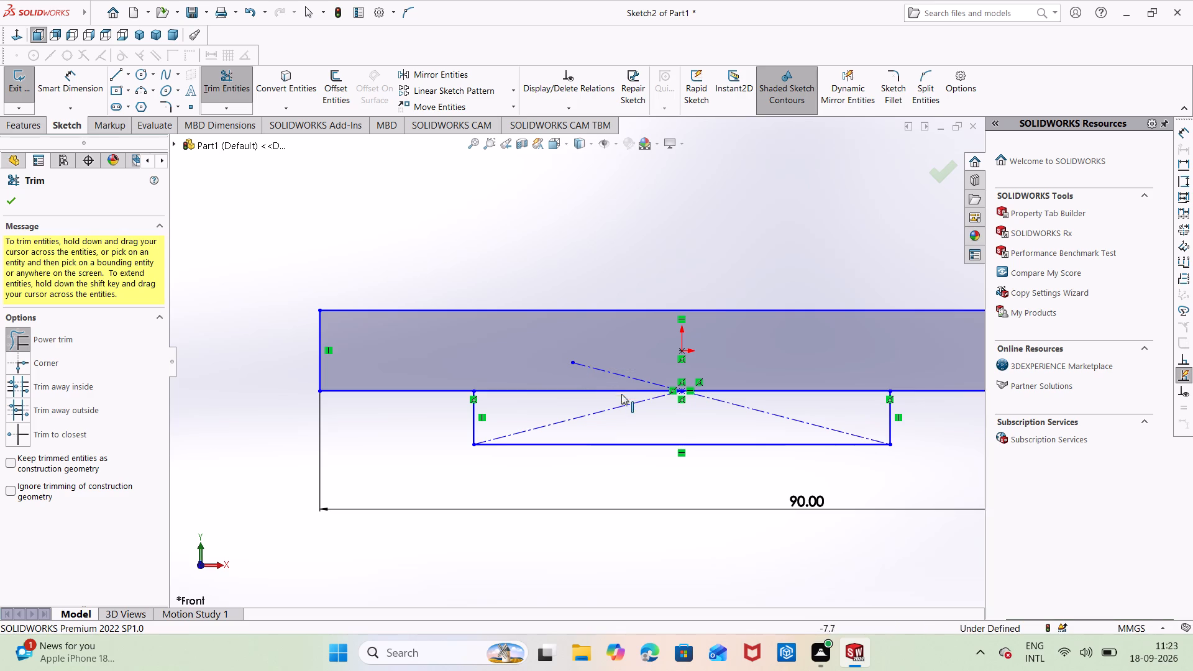
pyautogui.moveTo(616, 360); pyautogui.dragTo(590, 380)
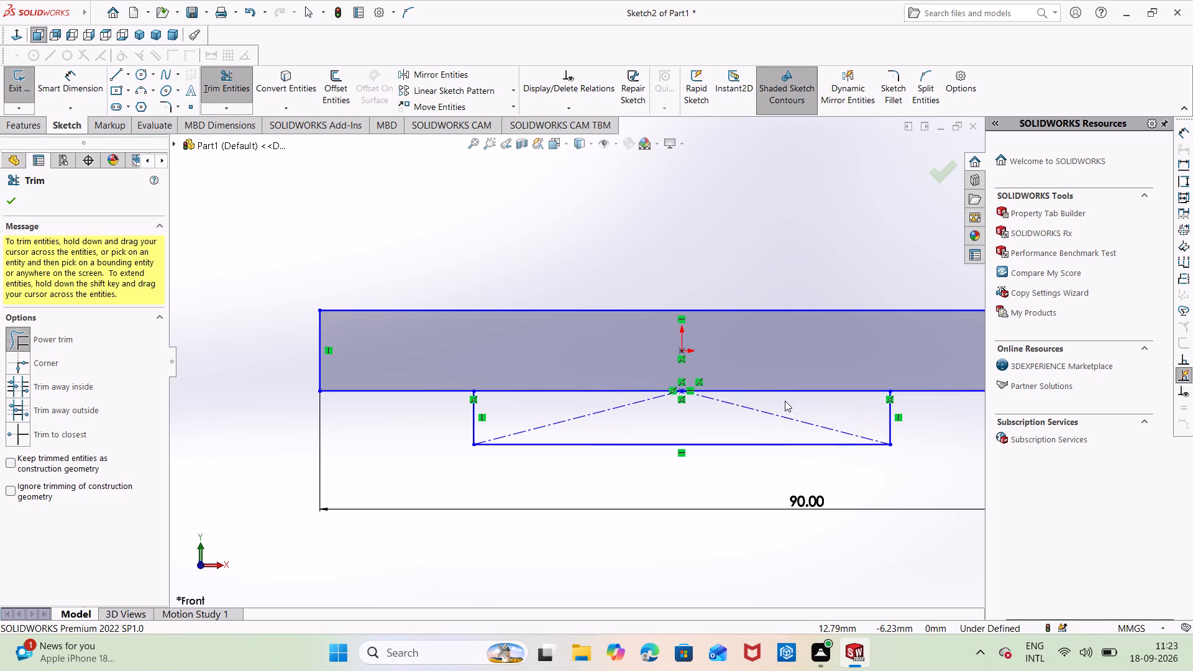
# Trim the remaining diagonals in the lower rectangle and the shared edge segment, merging both rectangles into one T-shaped outline.
pyautogui.moveTo(785, 401); pyautogui.dragTo(730, 413)
pyautogui.moveTo(615, 401); pyautogui.dragTo(669, 426)
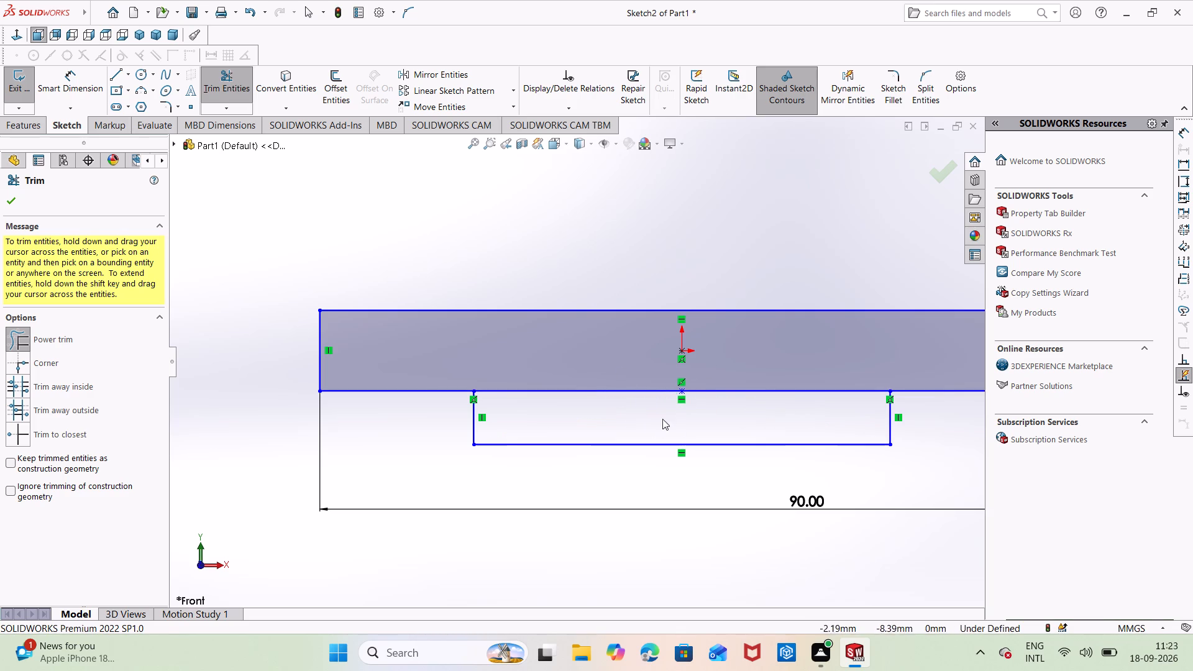
pyautogui.moveTo(646, 385); pyautogui.dragTo(647, 409)
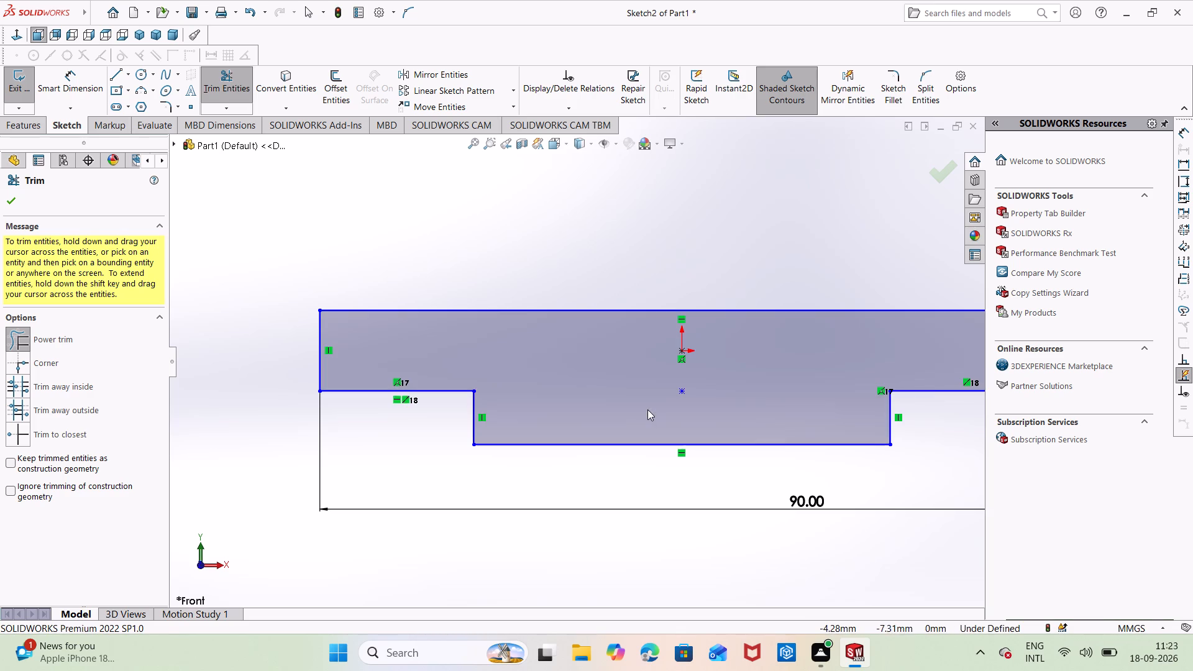
pyautogui.press('Escape')
pyautogui.press('Escape')
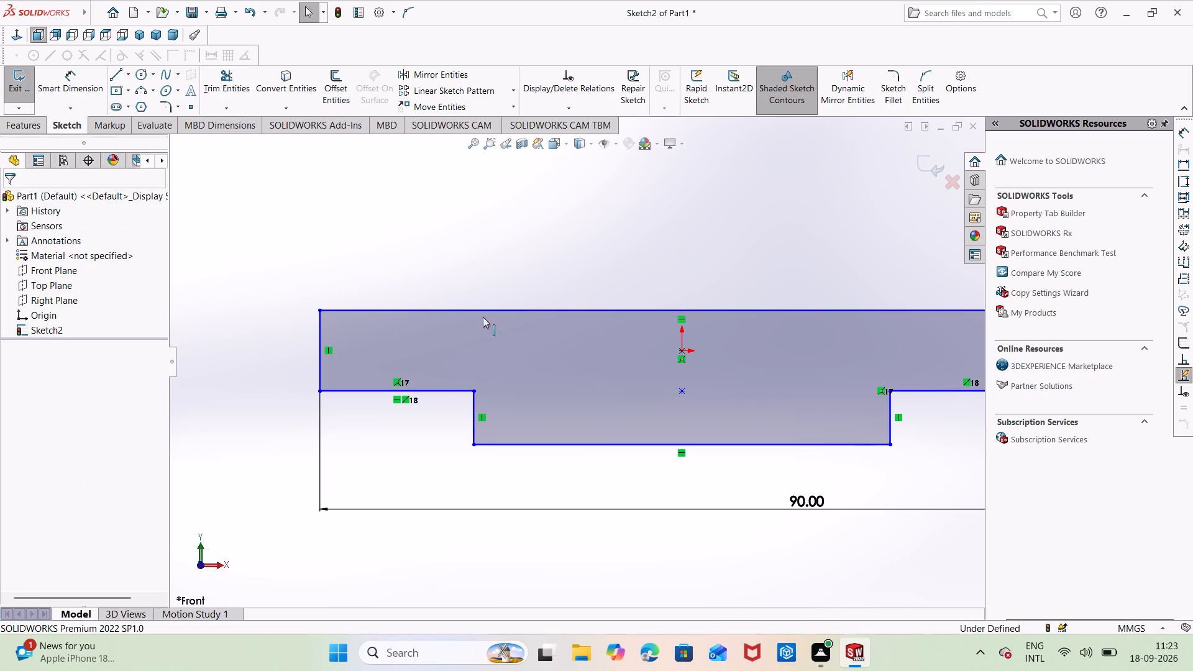
# Dimension the left vertical side of the profile's lower block and set its height to 10 mm.
pyautogui.moveTo(543, 268); pyautogui.dragTo(552, 191, button='right')
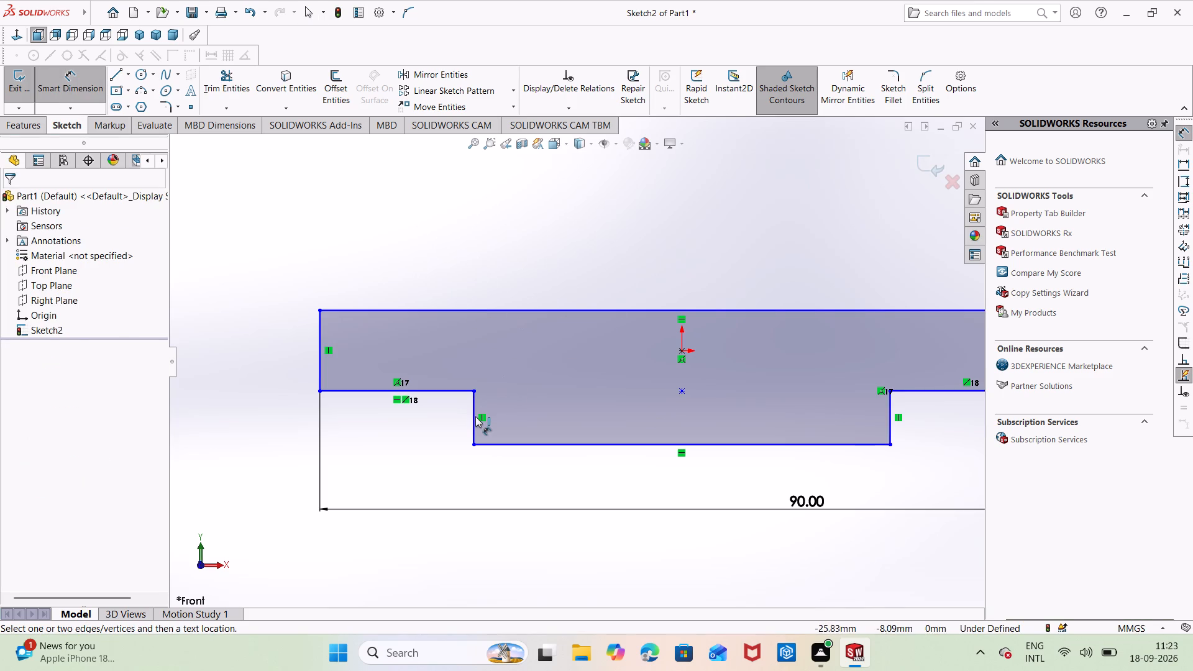
pyautogui.click(475, 417)
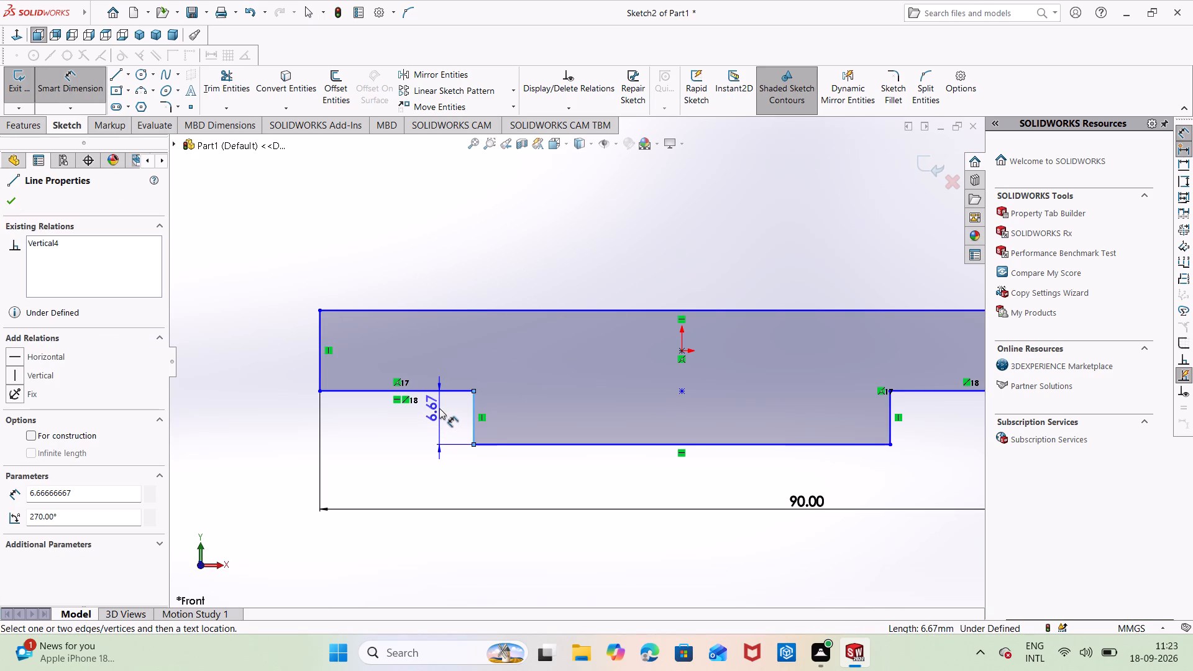
pyautogui.click(439, 408)
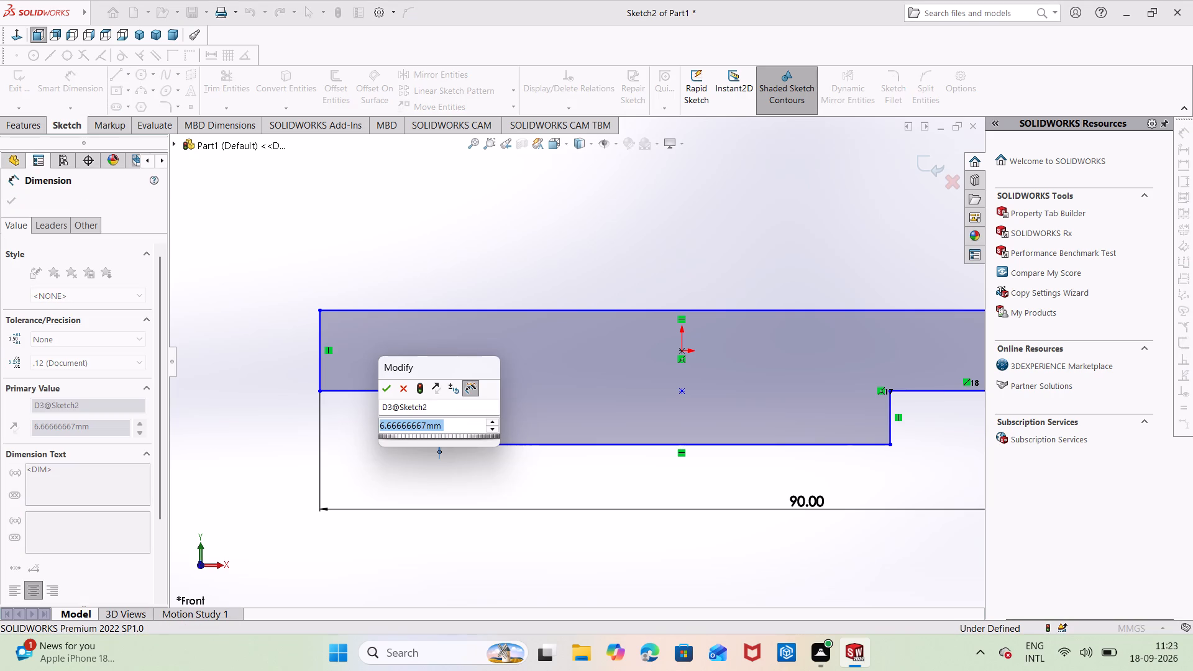
pyautogui.press('BackSpace')
pyautogui.write('10')
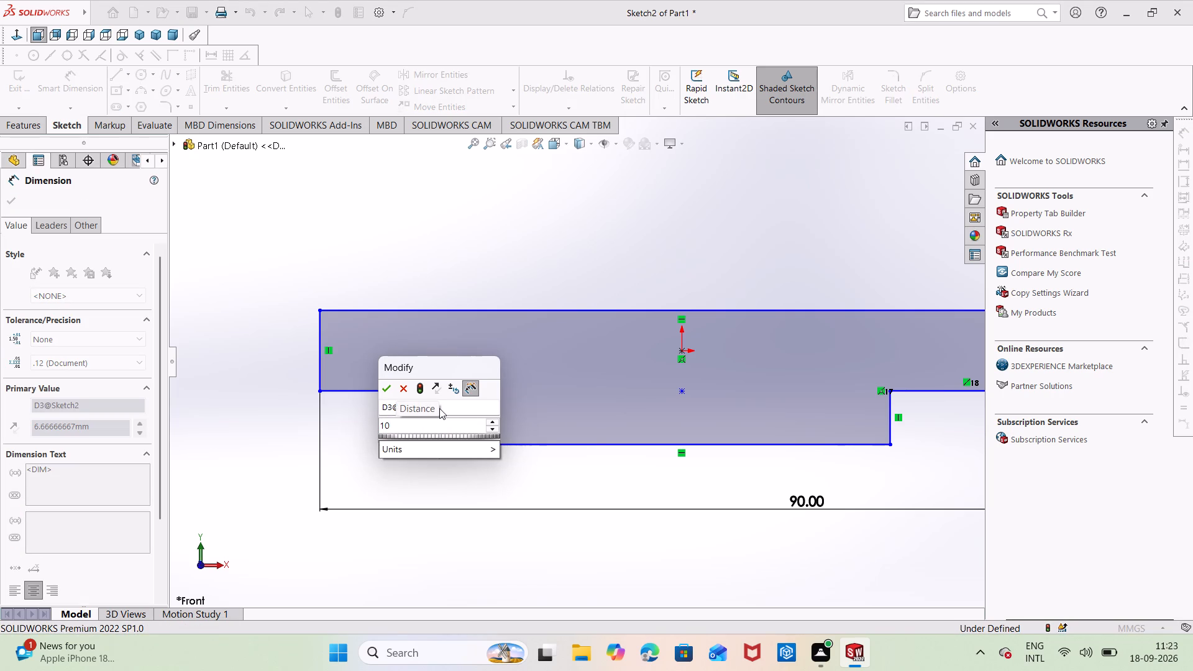
pyautogui.press('Return')
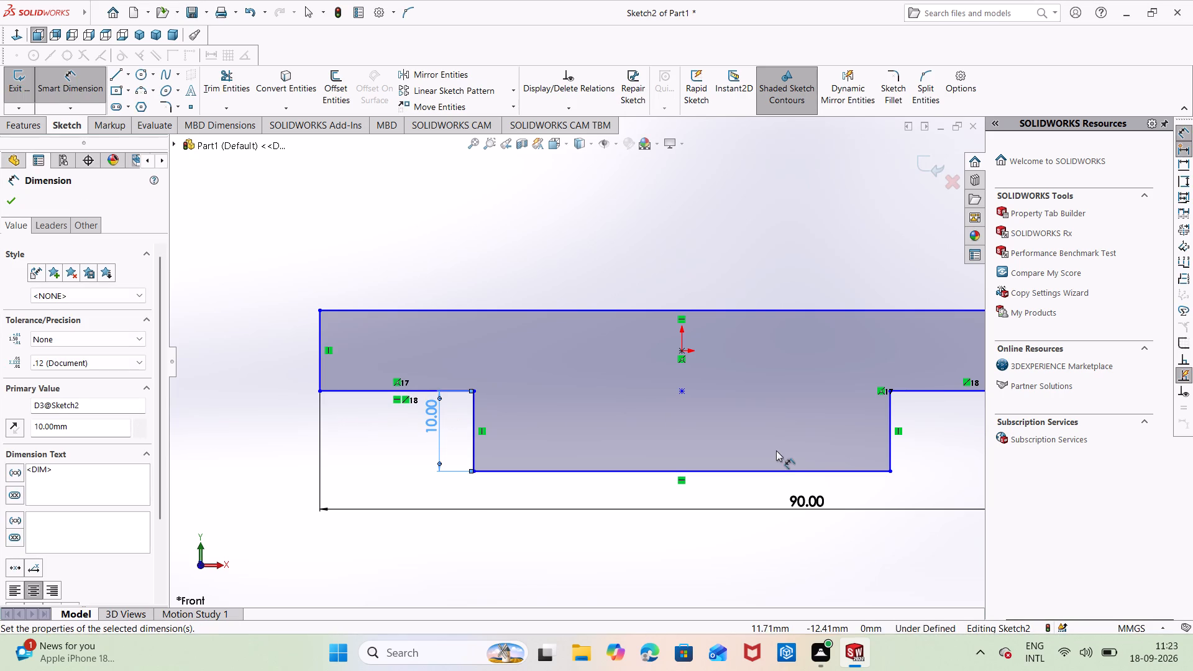
# Dimension the bottom edge of the lower block and set its width to 30 mm.
pyautogui.click(763, 473)
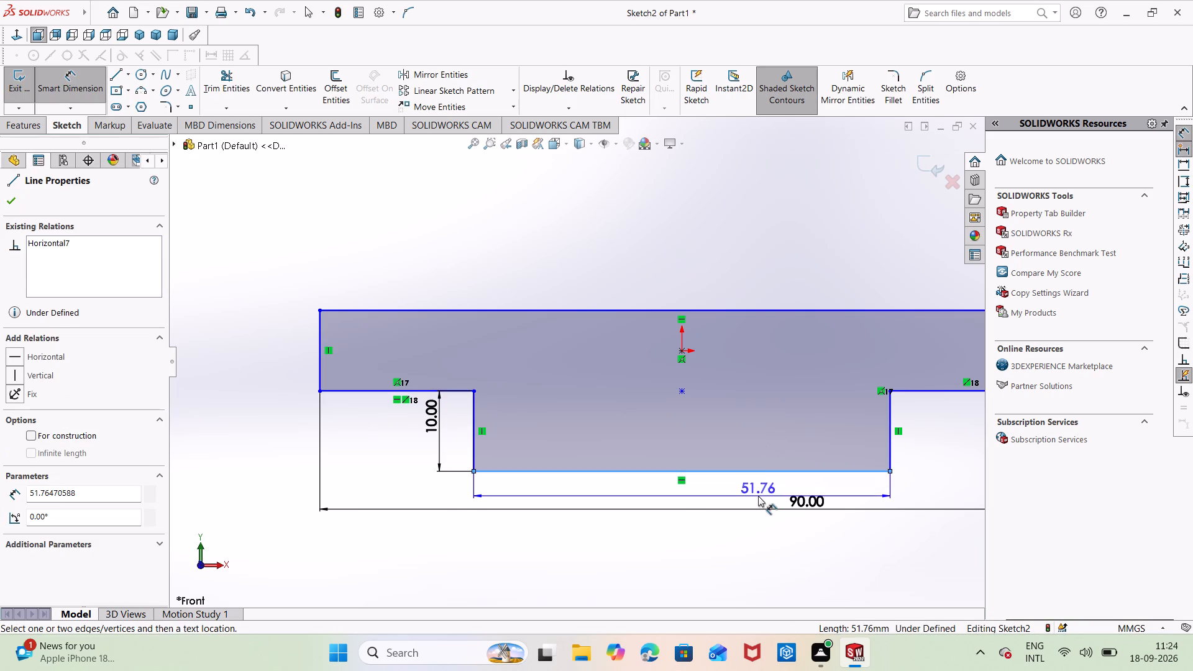
pyautogui.click(758, 496)
pyautogui.press('BackSpace')
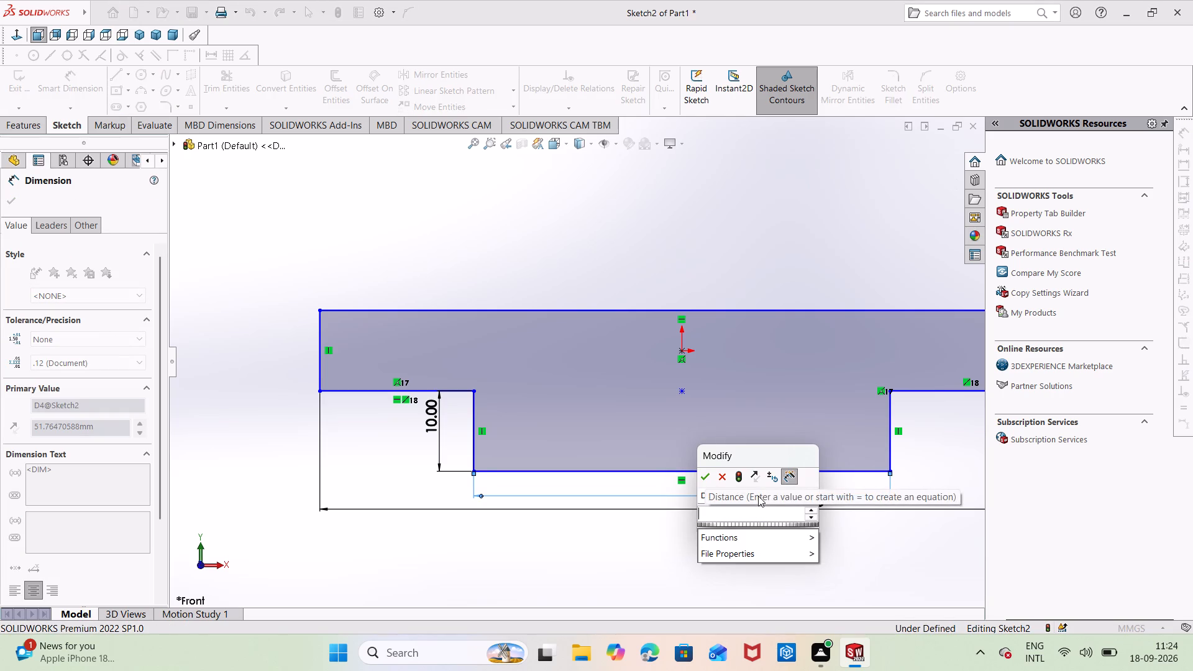
pyautogui.write('30')
pyautogui.press('Return')
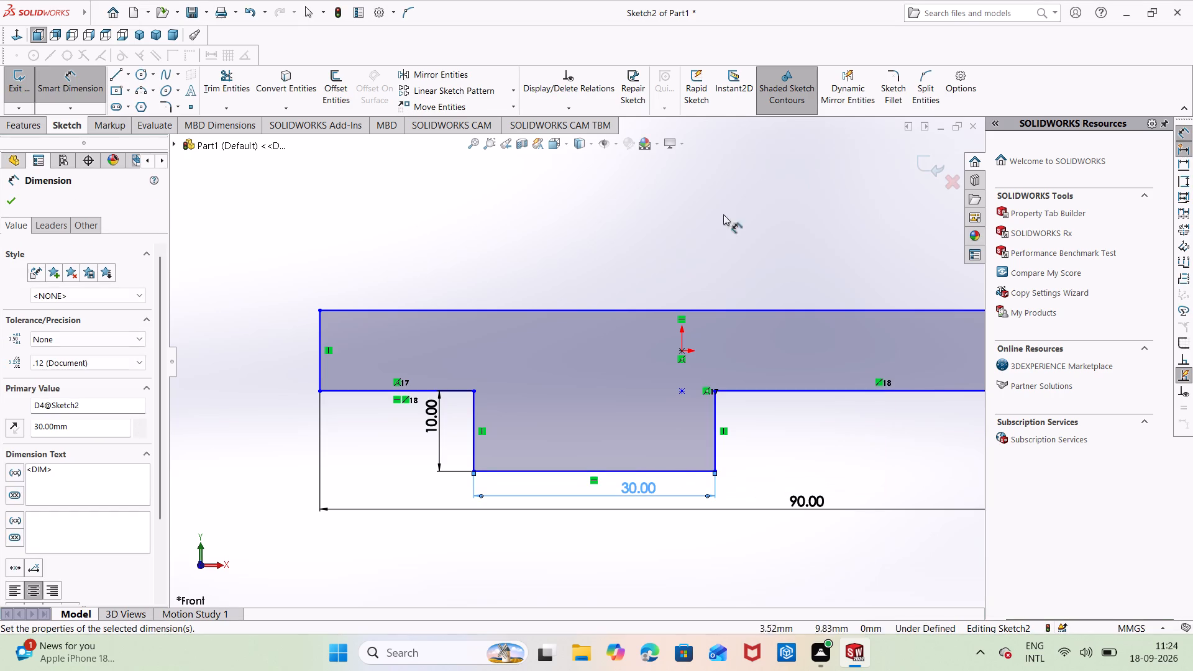
pyautogui.click(703, 253)
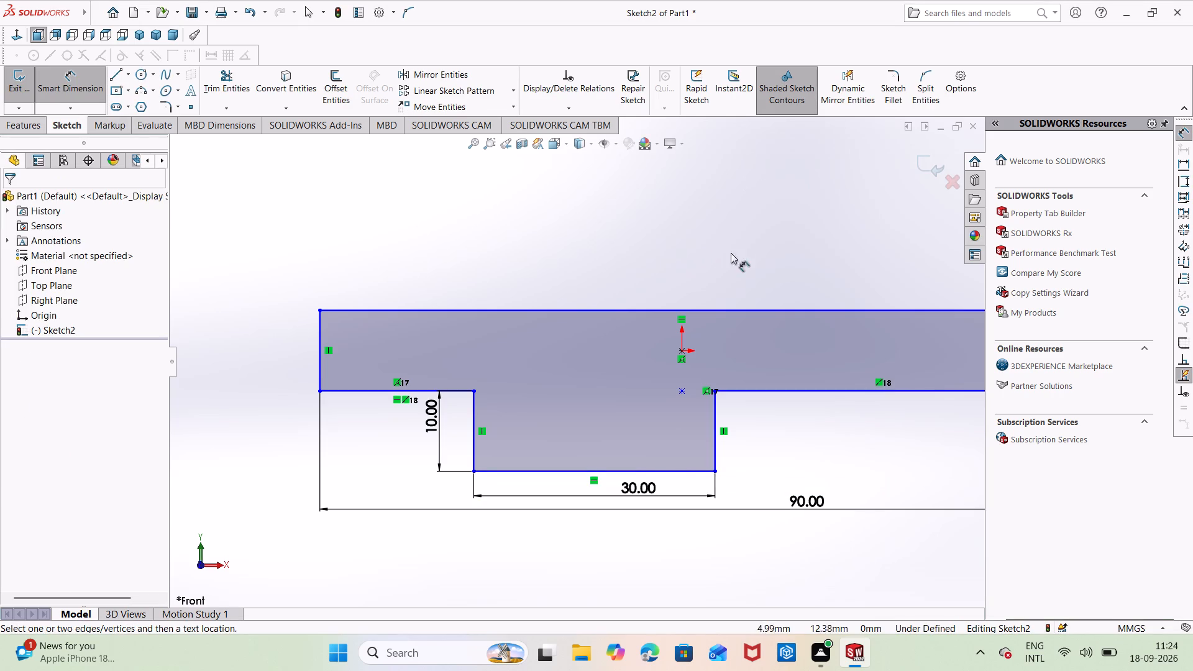
pyautogui.press('Escape')
# Add a Vertical relation between the sketch point at the origin and the midpoint of the lower block's bottom edge.
pyautogui.scroll(-3, 660, 371)
pyautogui.scroll(5, 660, 371)
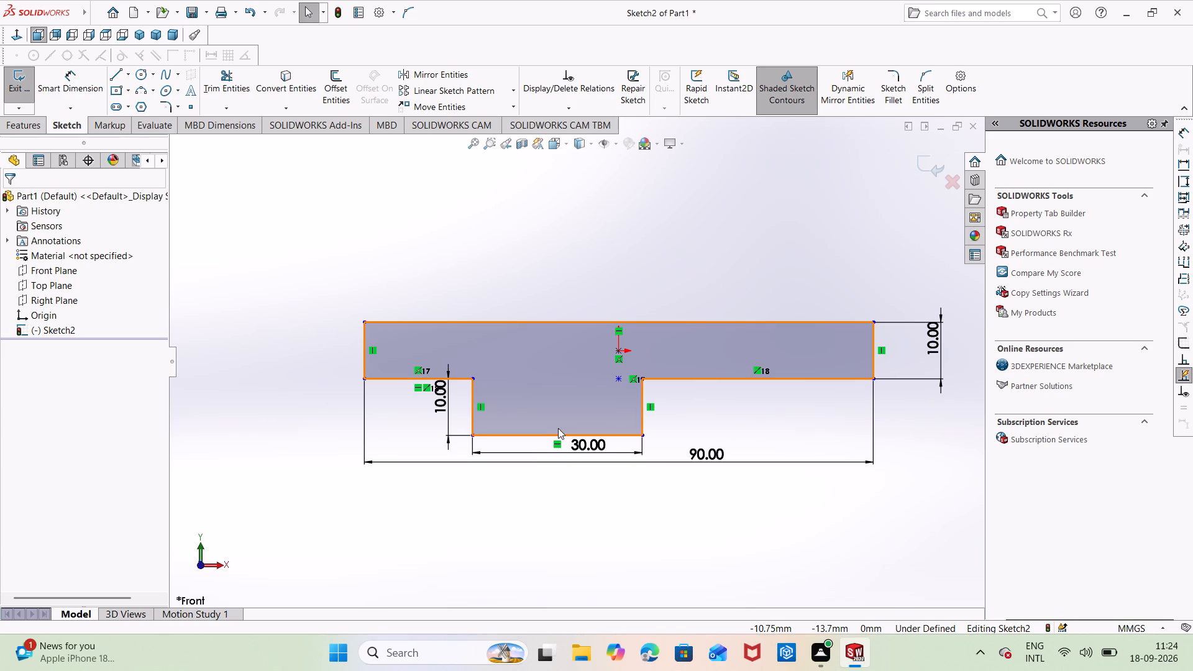
pyautogui.moveTo(409, 396); pyautogui.dragTo(409, 395, button='right')
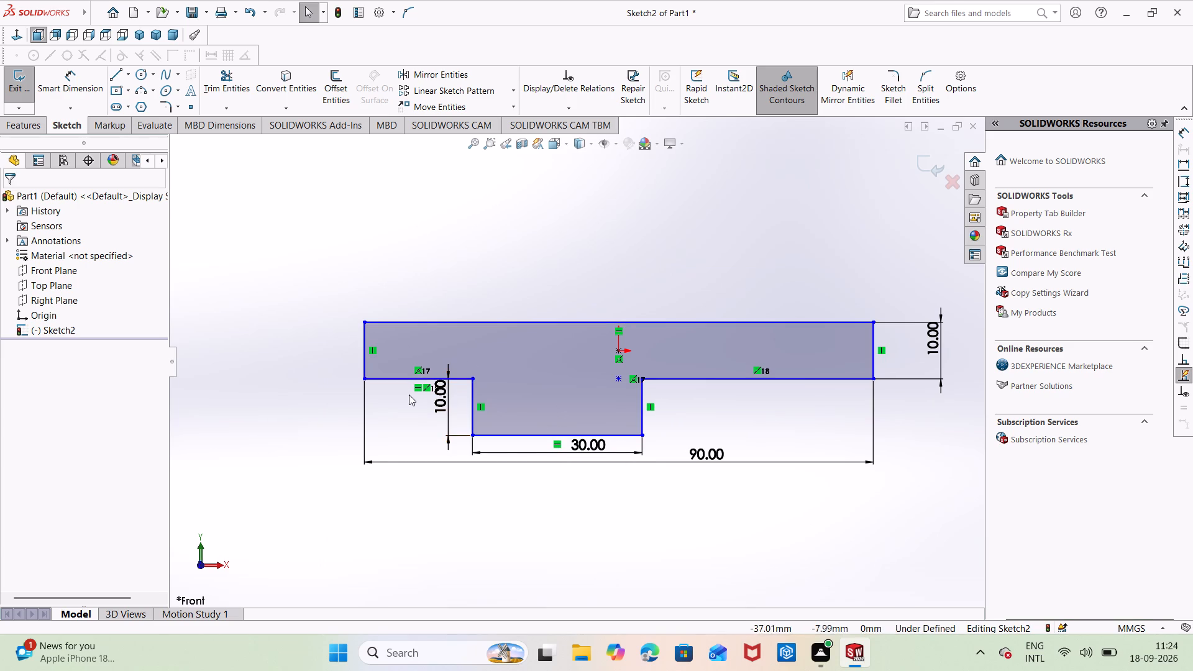
pyautogui.moveTo(409, 395); pyautogui.dragTo(396, 352, button='right')
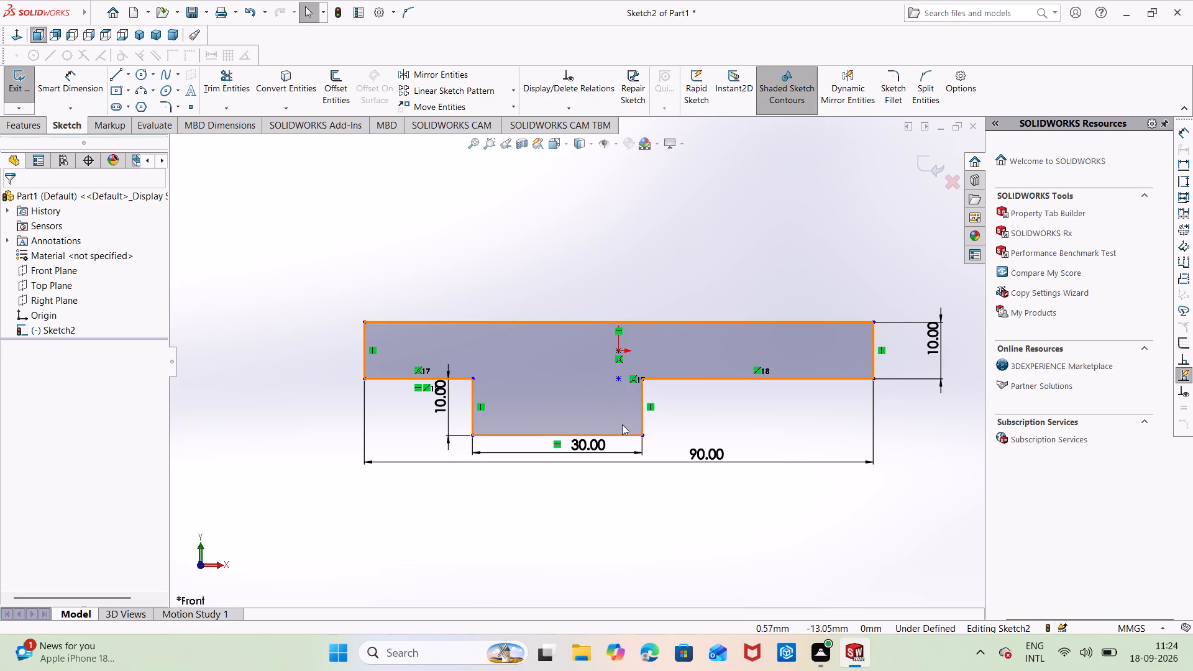
pyautogui.press('Escape')
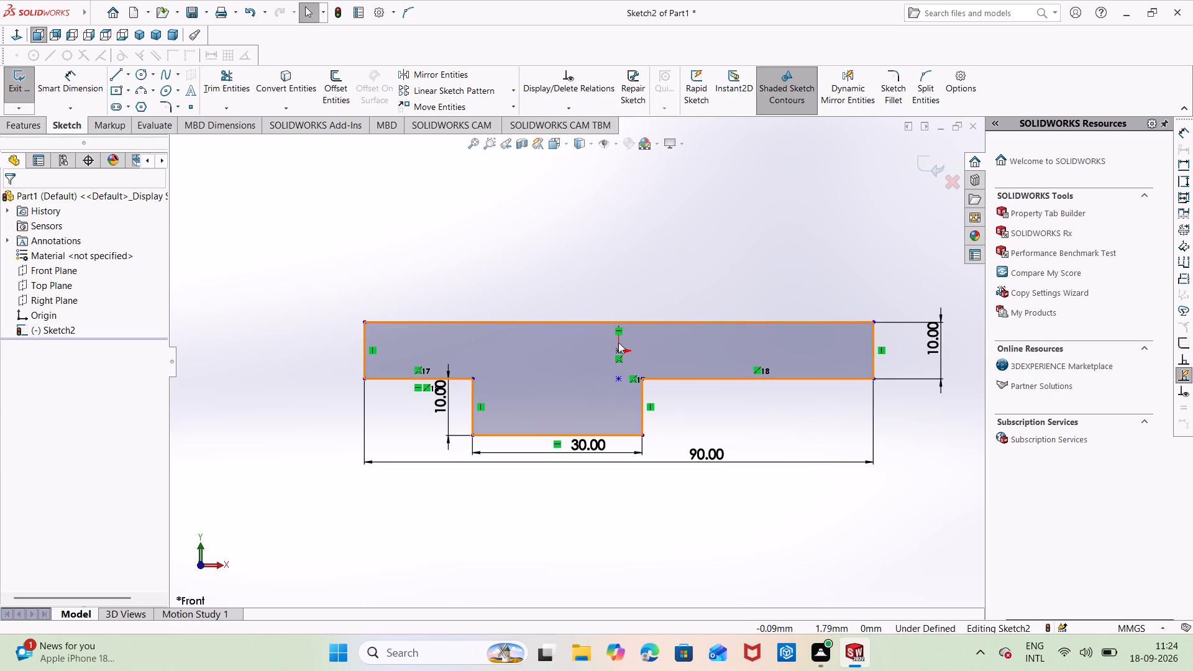
pyautogui.click(619, 352)
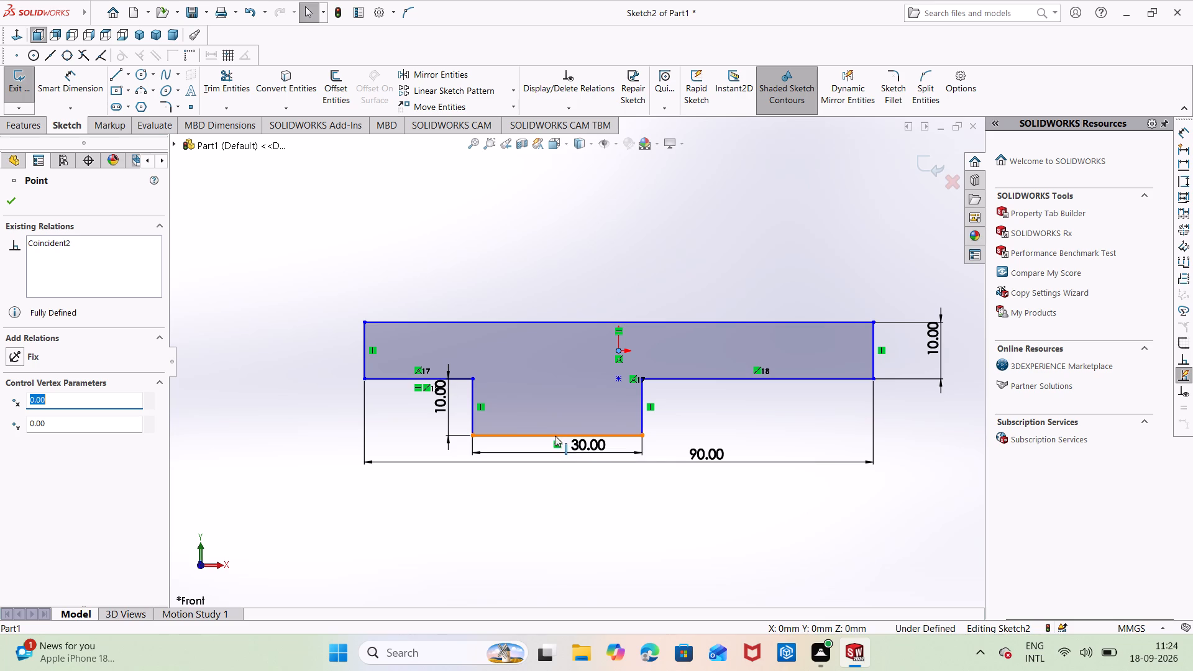
pyautogui.keyDown('shift'); pyautogui.click(559, 434); pyautogui.keyUp('shift')
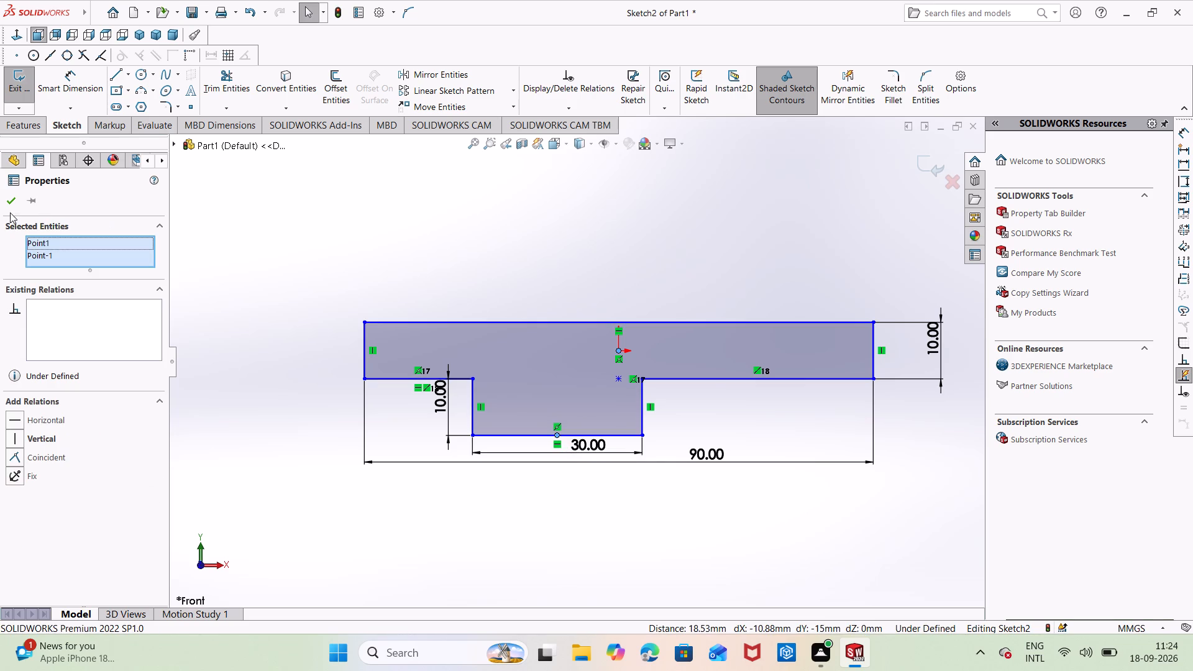
pyautogui.click(30, 437)
pyautogui.click(390, 253)
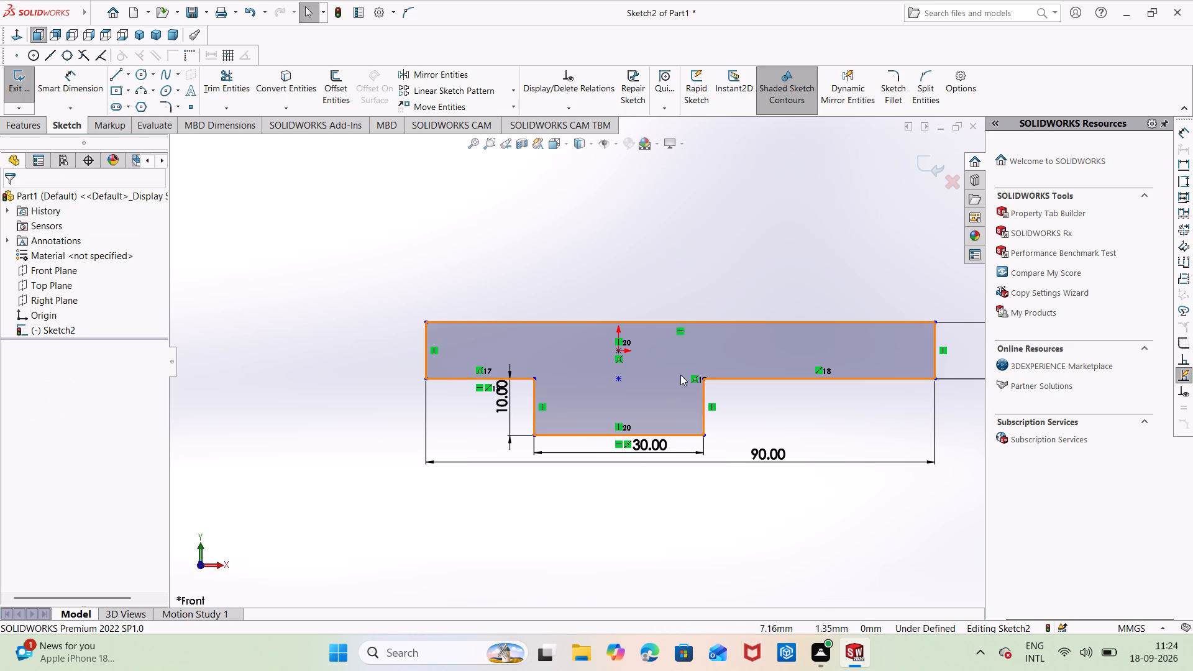
# Dimension the bottom edge of the top bar on the right side of the lower block and set its length to 30 mm.
pyautogui.moveTo(778, 304); pyautogui.dragTo(750, 252, button='right')
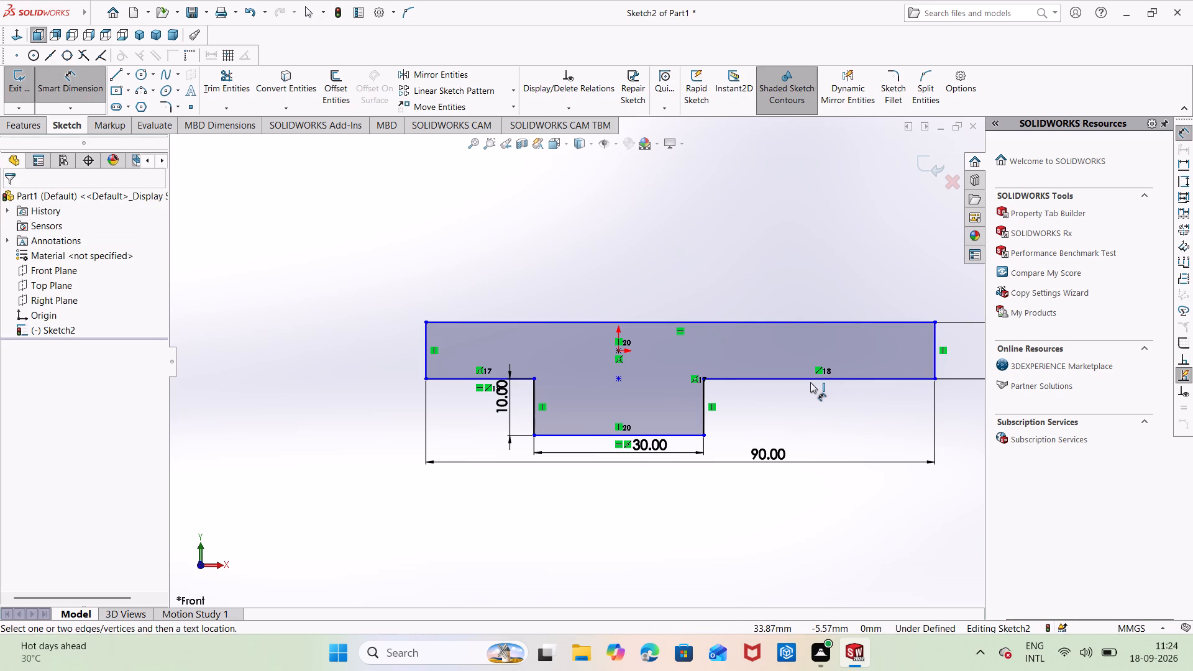
pyautogui.click(810, 382)
pyautogui.click(808, 416)
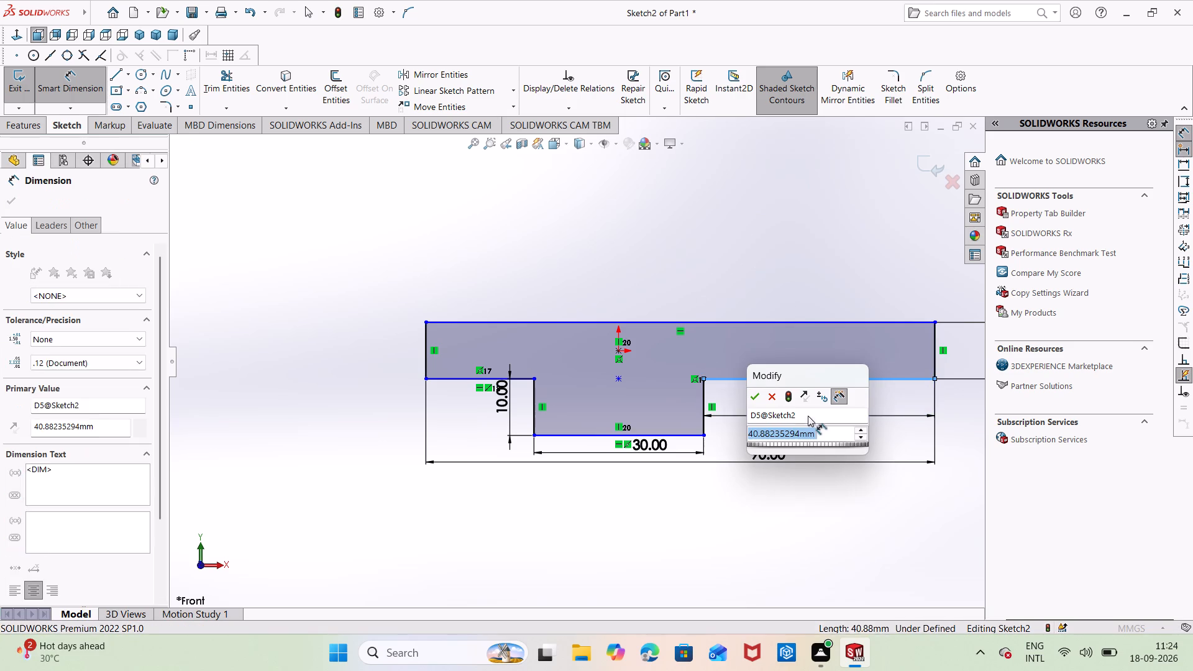
pyautogui.press('BackSpace')
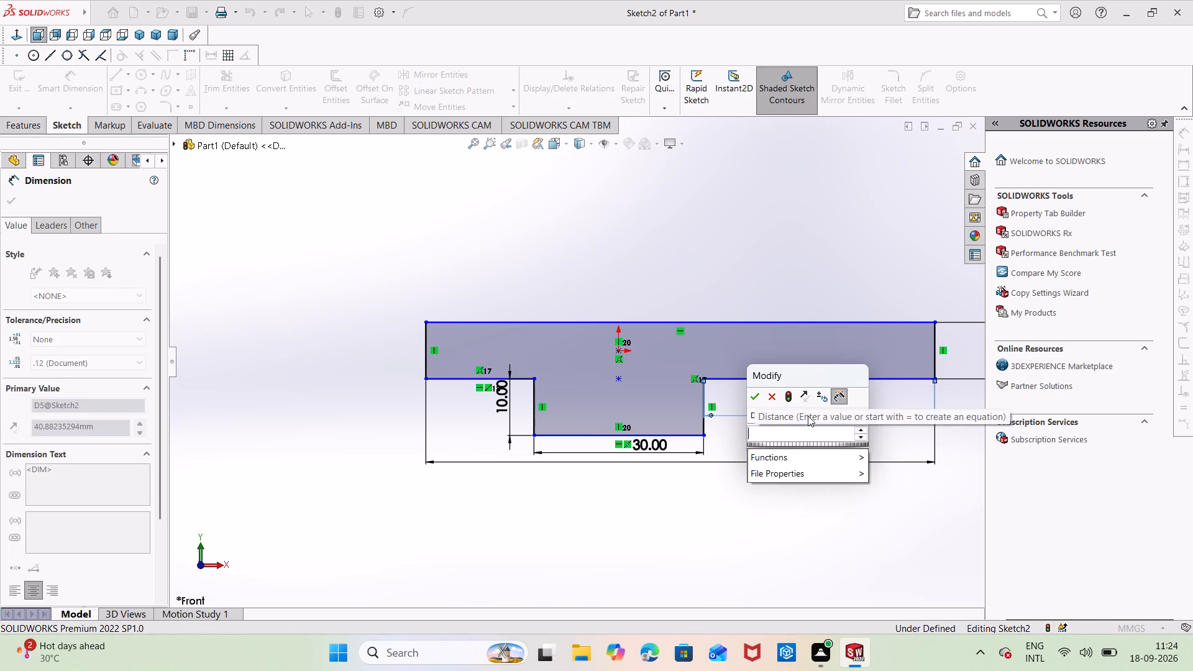
pyautogui.write('30')
pyautogui.press('Return')
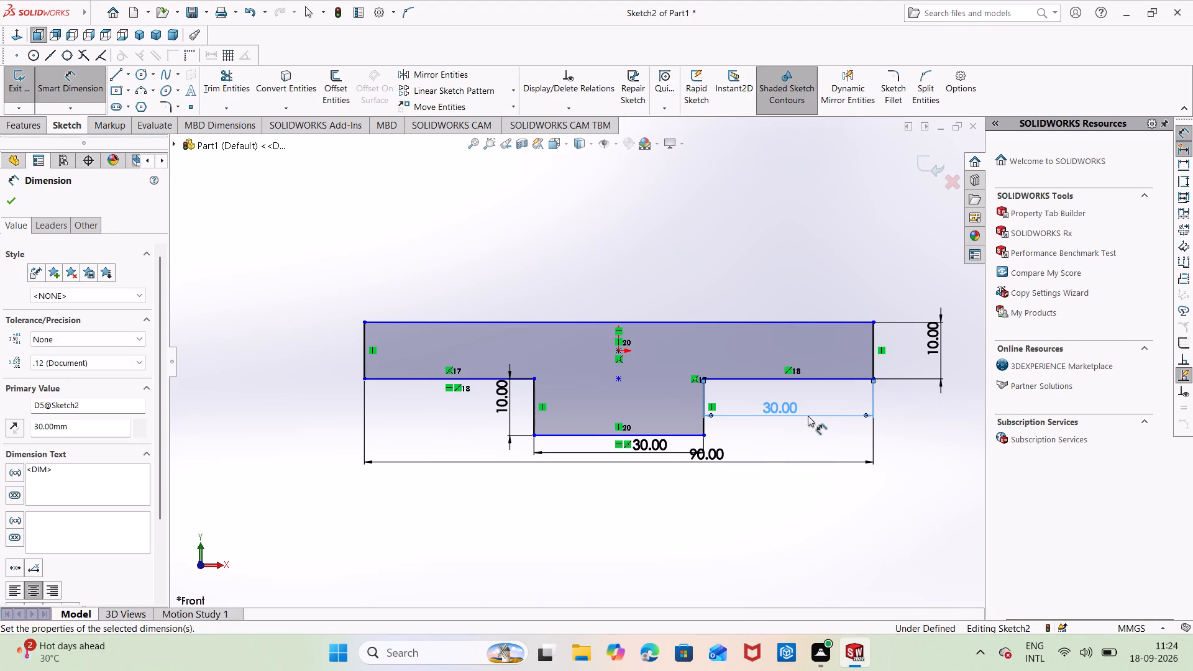
pyautogui.click(812, 284)
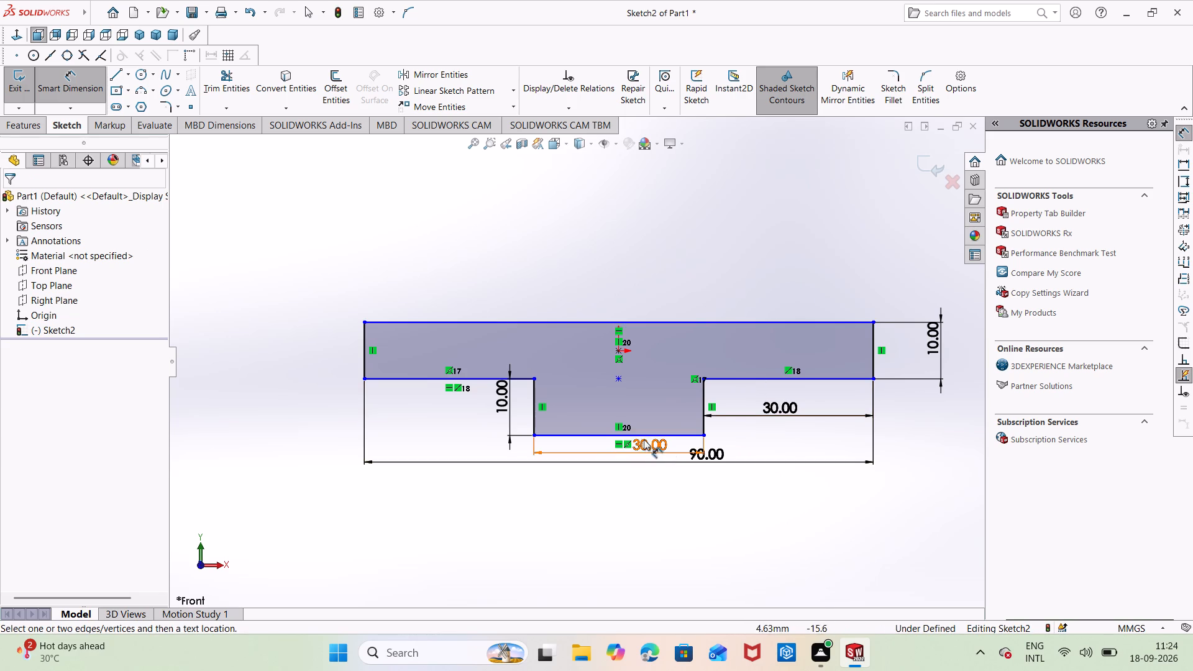
pyautogui.press('Escape')
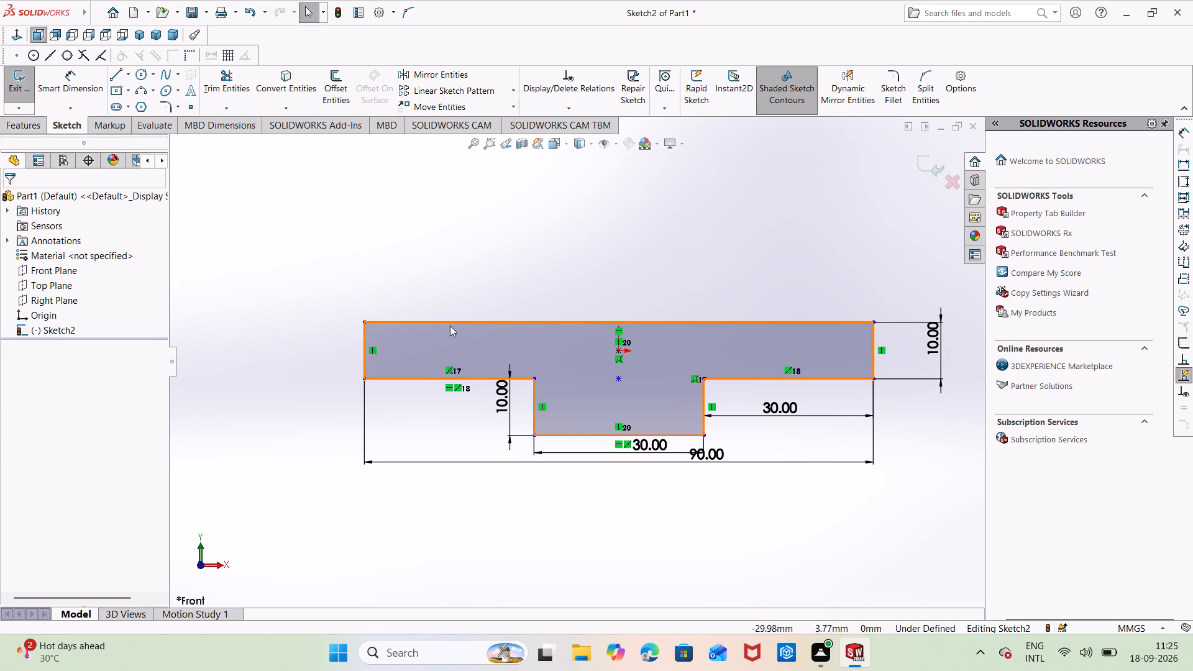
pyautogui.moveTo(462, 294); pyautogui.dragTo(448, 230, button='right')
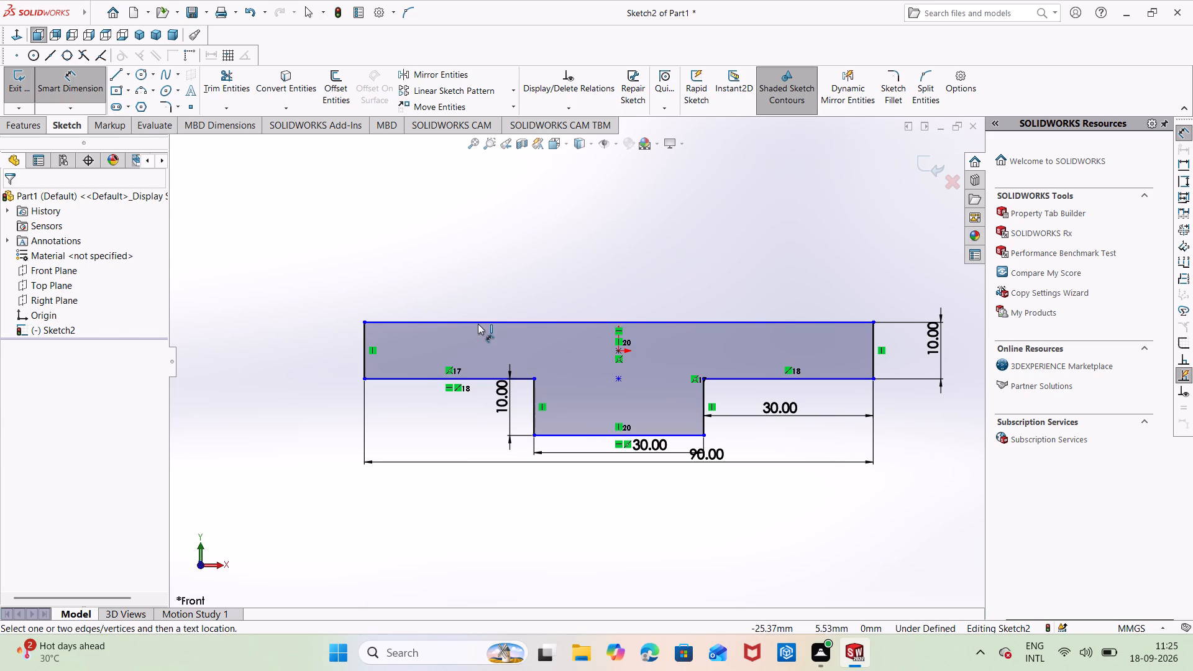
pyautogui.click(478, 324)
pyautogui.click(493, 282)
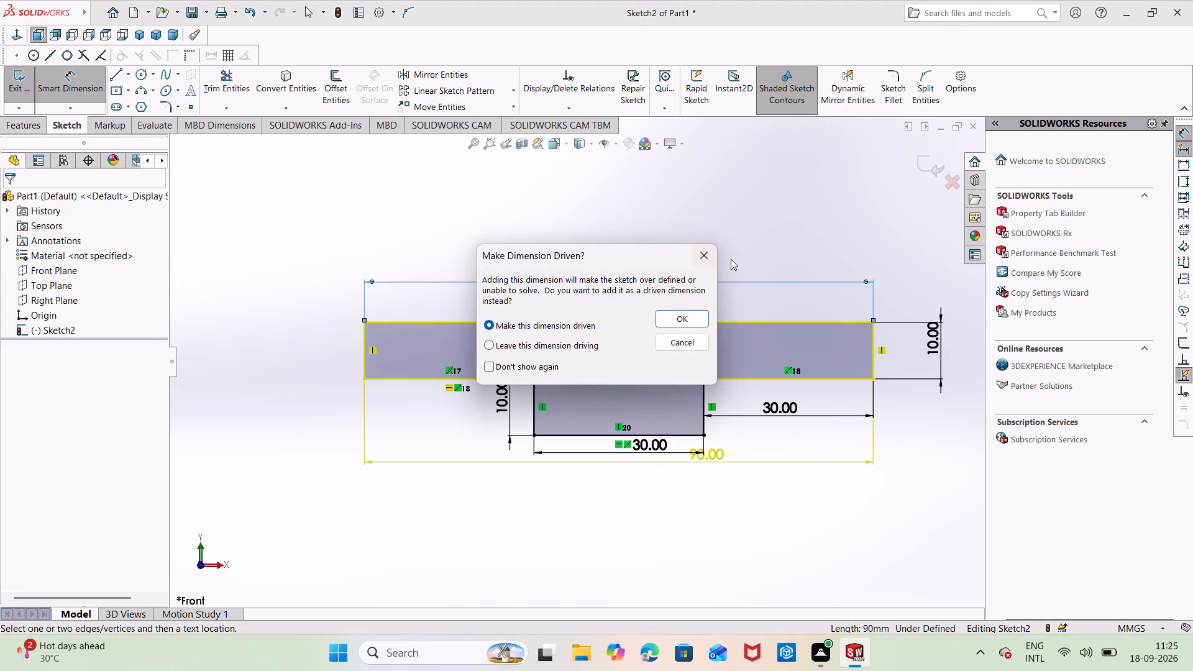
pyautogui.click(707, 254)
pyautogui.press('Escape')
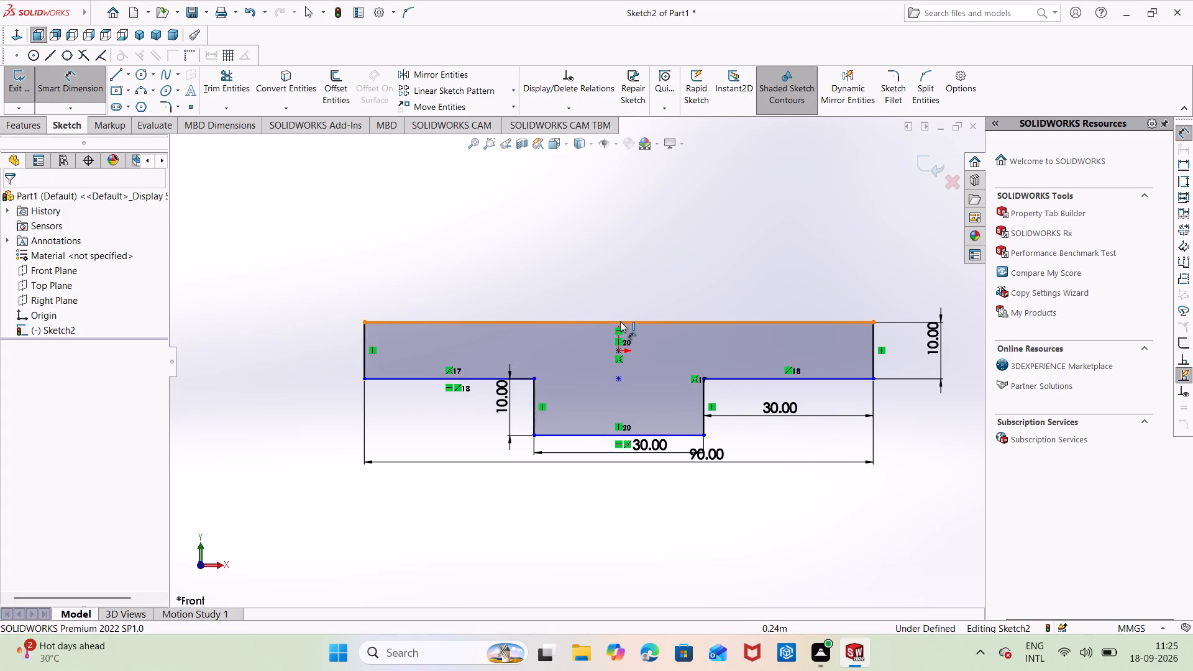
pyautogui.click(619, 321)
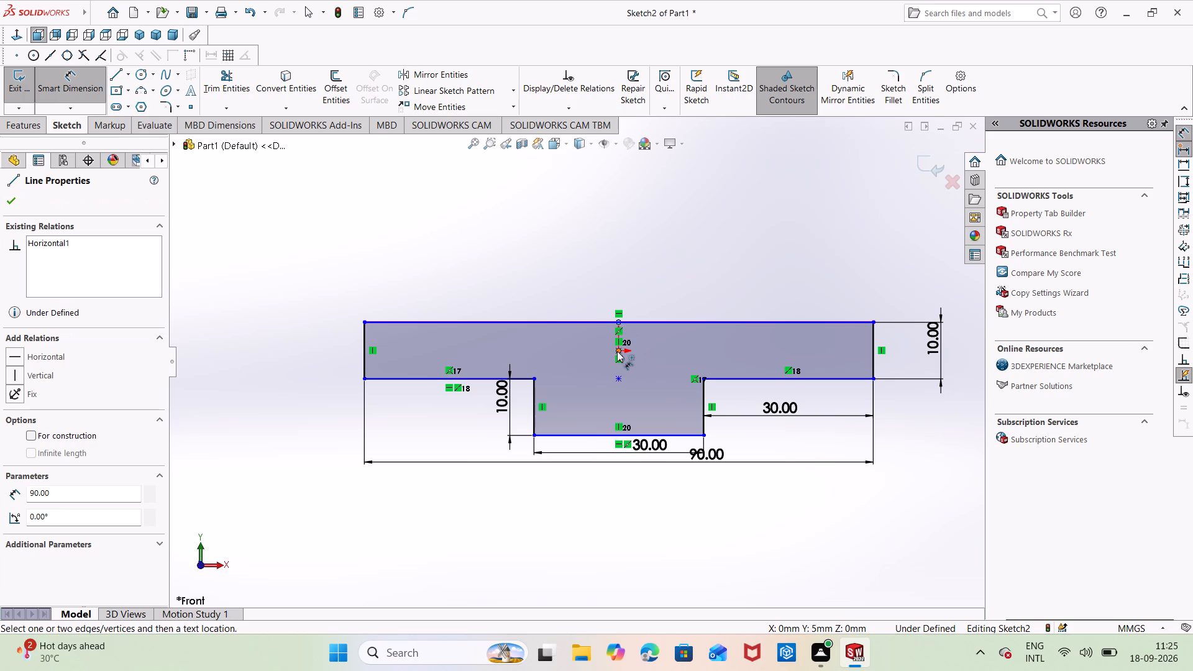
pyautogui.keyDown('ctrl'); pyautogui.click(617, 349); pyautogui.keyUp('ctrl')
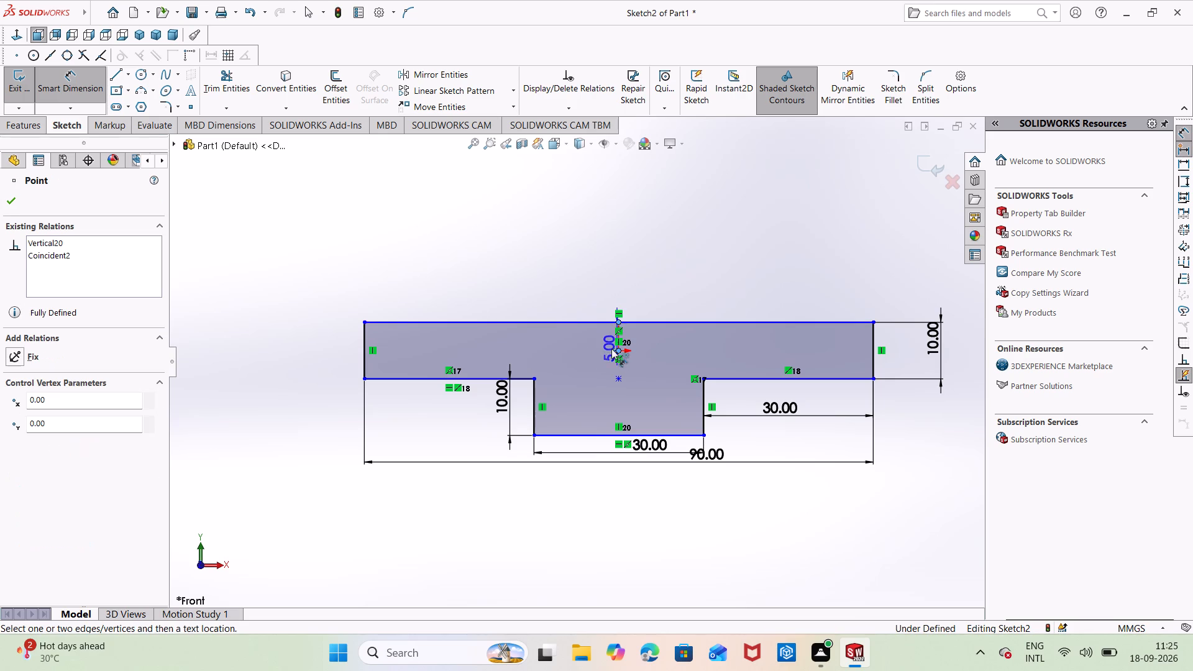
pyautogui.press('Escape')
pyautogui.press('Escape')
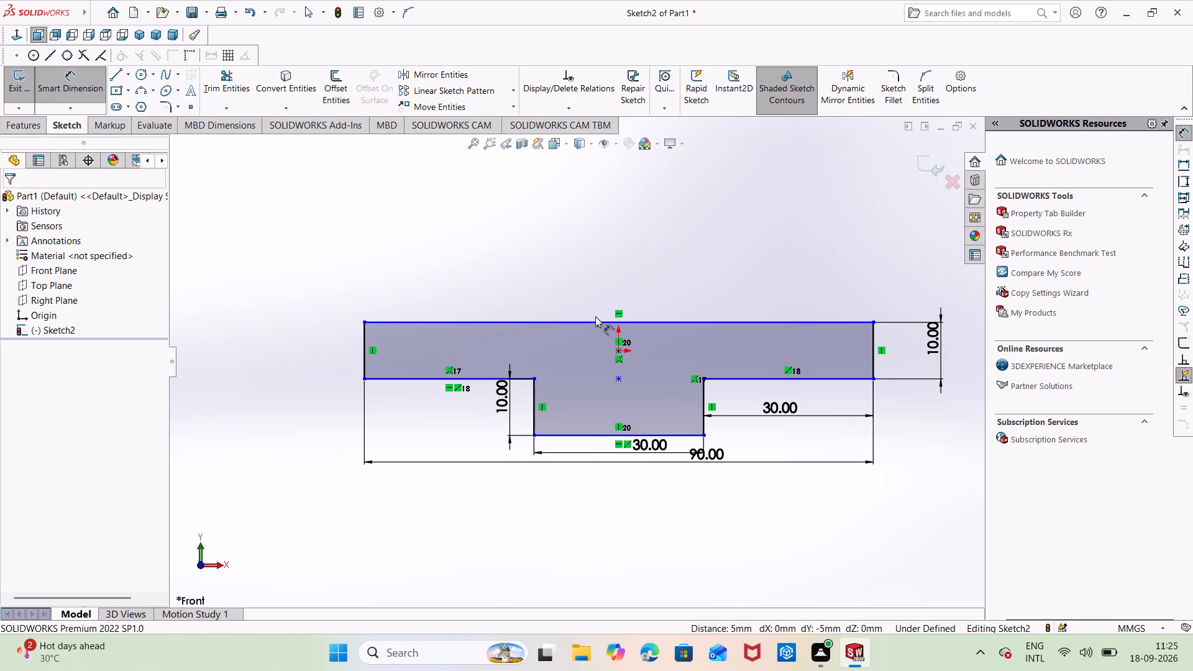
# Dimension the vertical distance between the origin point and the profile's top edge at 5 mm.
pyautogui.click(617, 352)
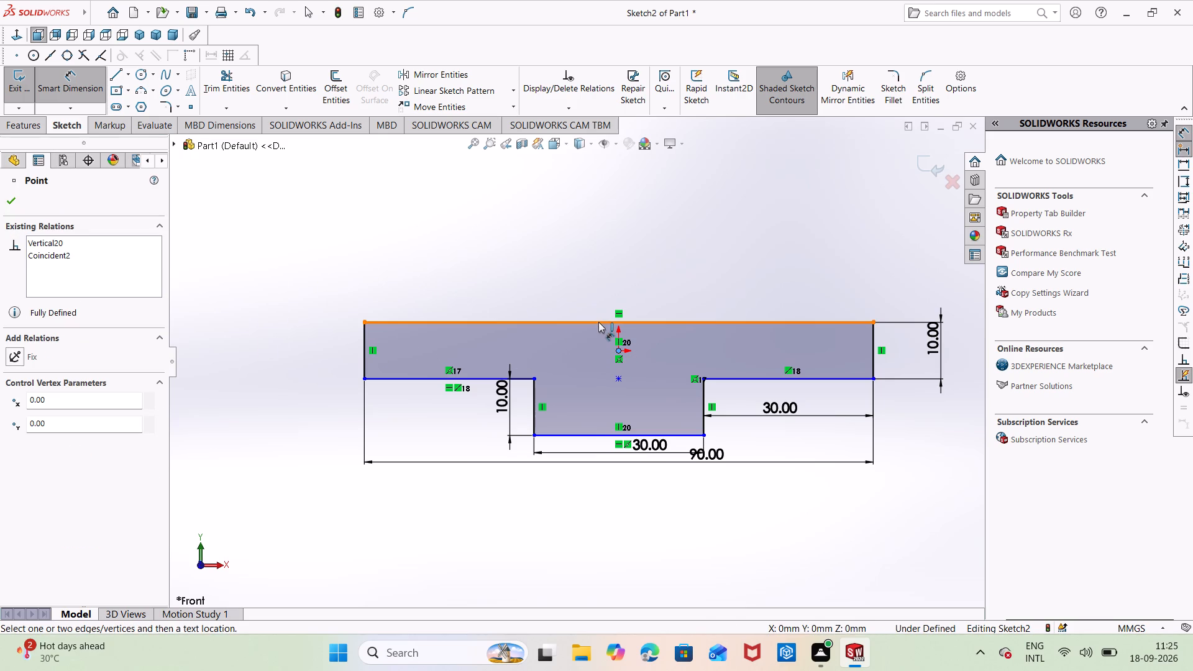
pyautogui.click(598, 322)
pyautogui.click(334, 332)
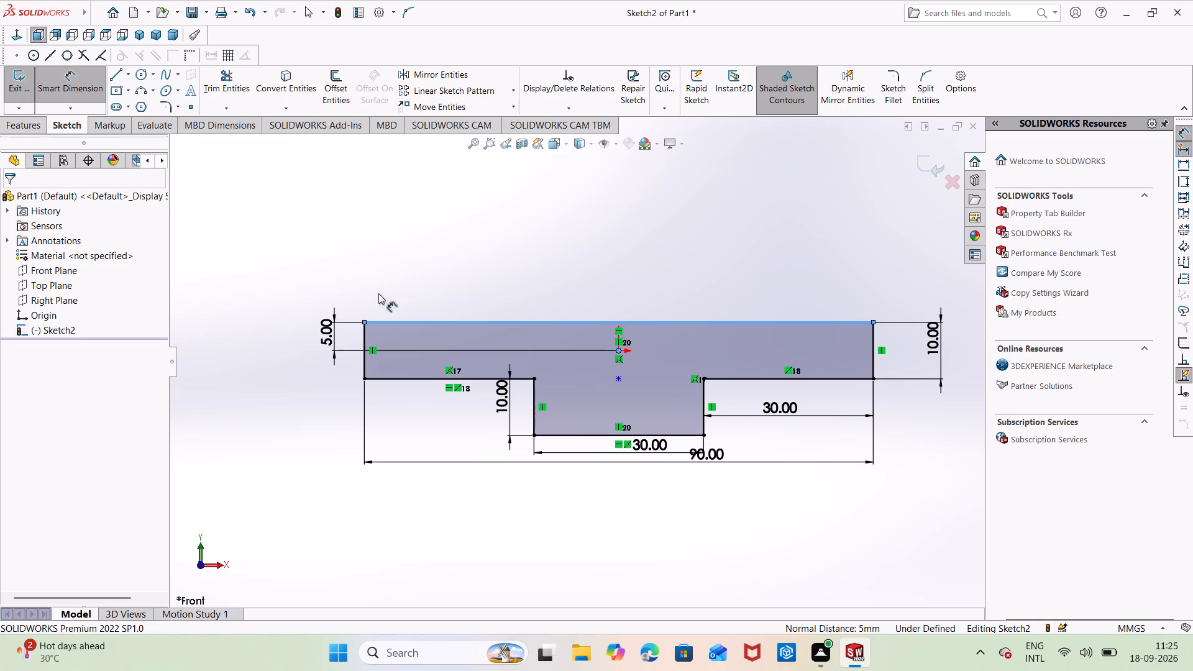
pyautogui.click(423, 274)
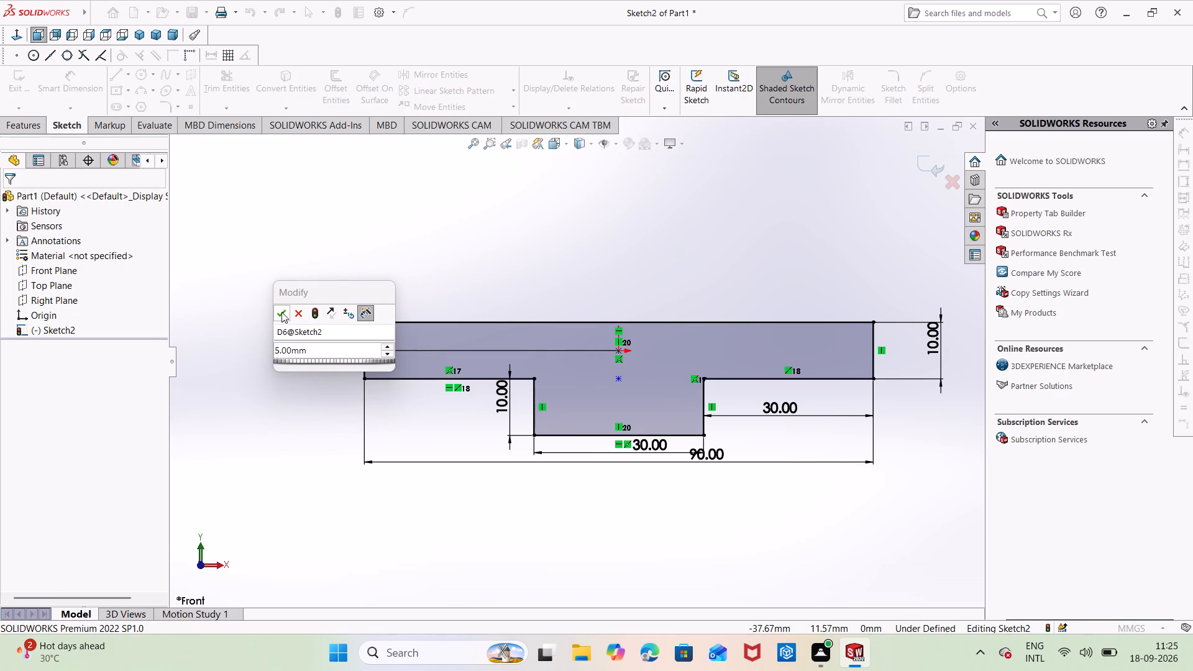
pyautogui.click(277, 312)
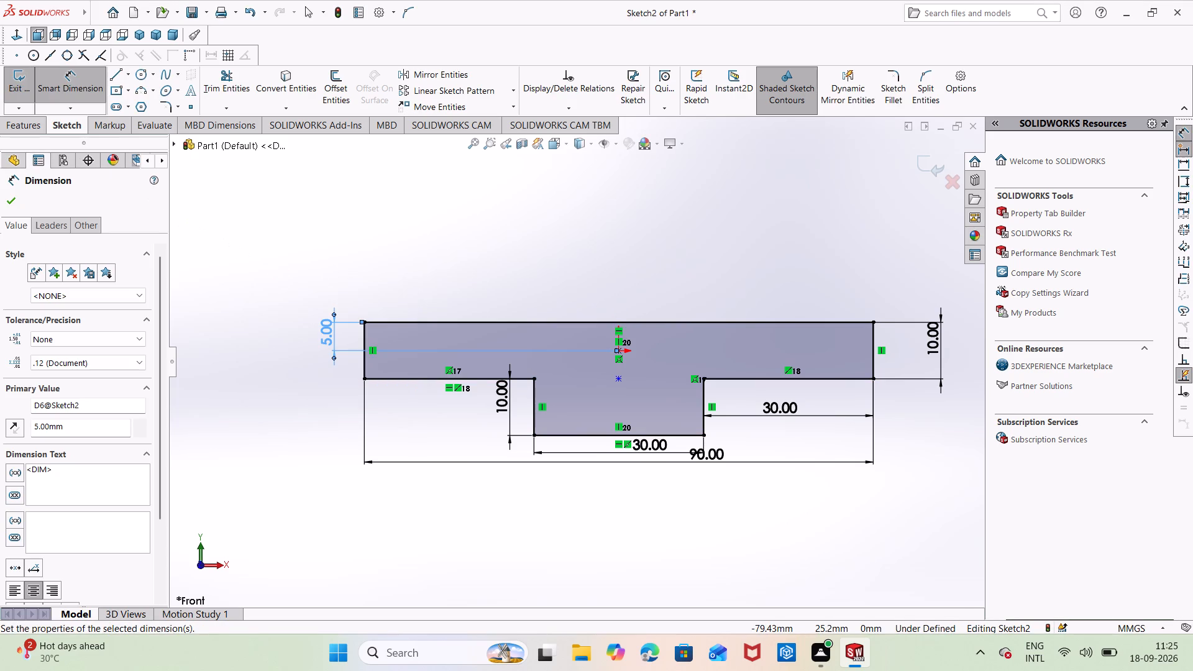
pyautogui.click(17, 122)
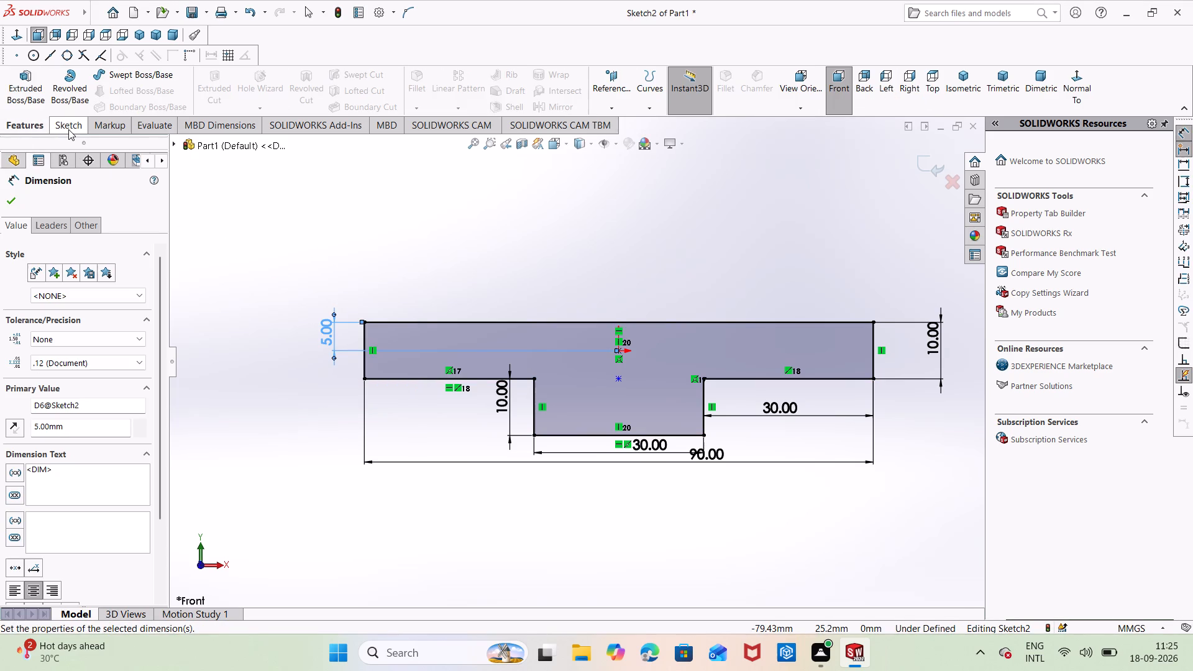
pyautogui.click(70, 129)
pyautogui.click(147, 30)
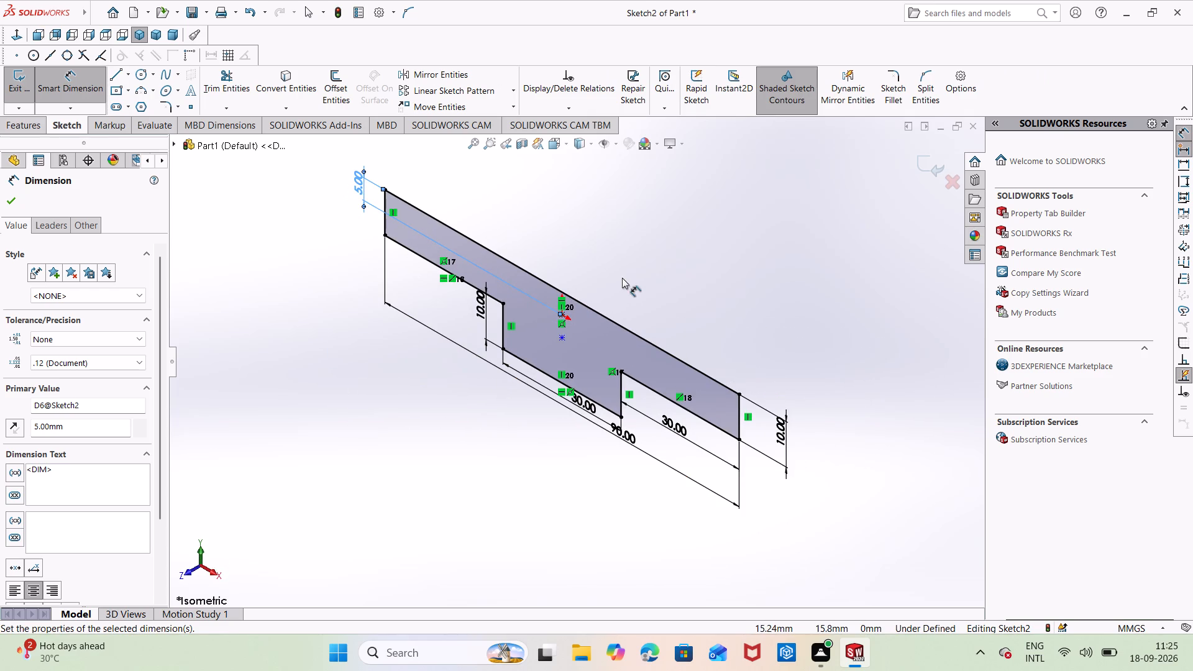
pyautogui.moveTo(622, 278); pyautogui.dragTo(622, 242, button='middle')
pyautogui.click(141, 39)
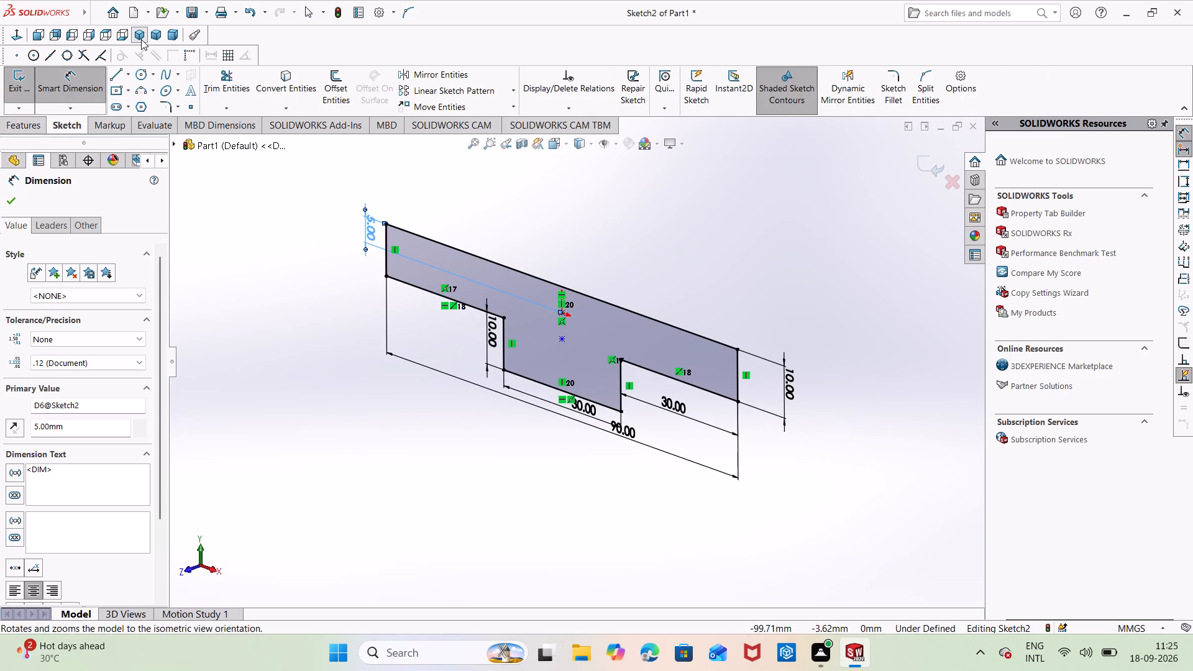
# Extrude the T-shaped profile as a blind boss from the sketch plane with a depth of 50 mm.
pyautogui.click(33, 124)
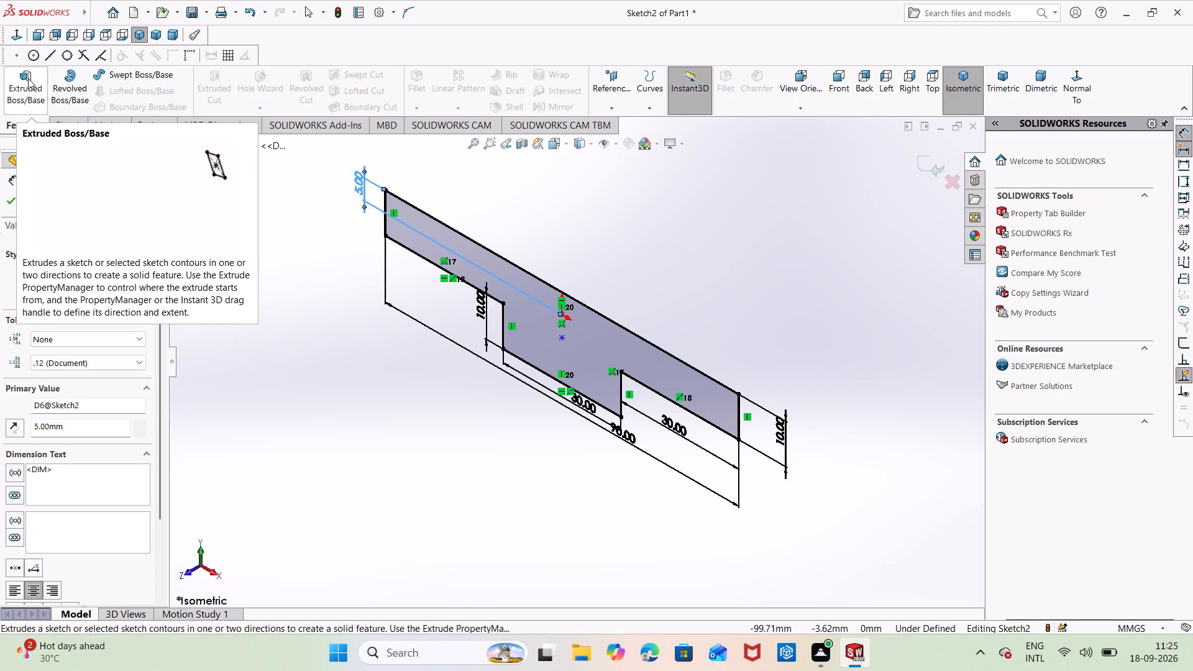
pyautogui.click(157, 33)
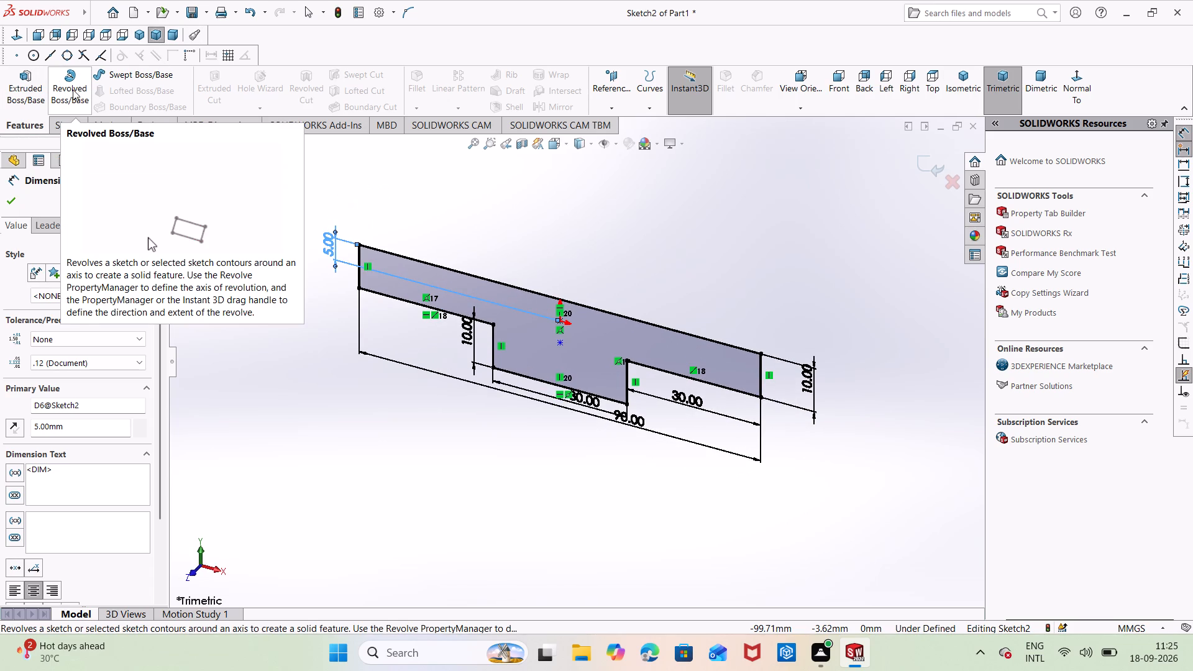
pyautogui.click(19, 129)
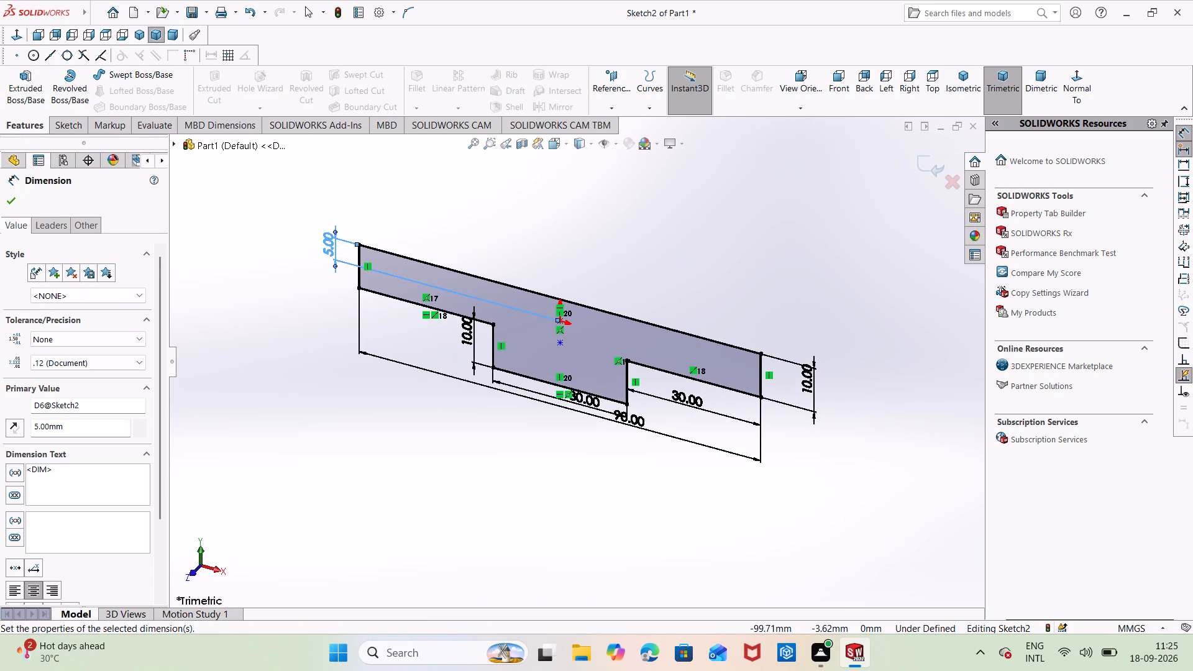
pyautogui.press('Escape')
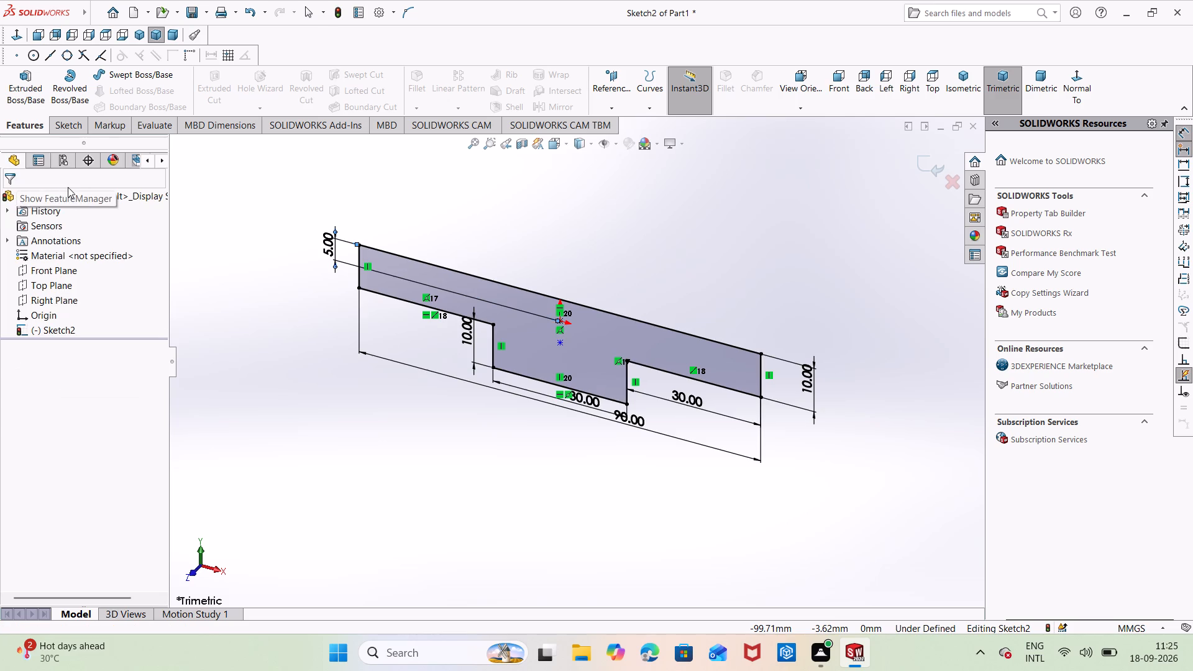
pyautogui.click(32, 84)
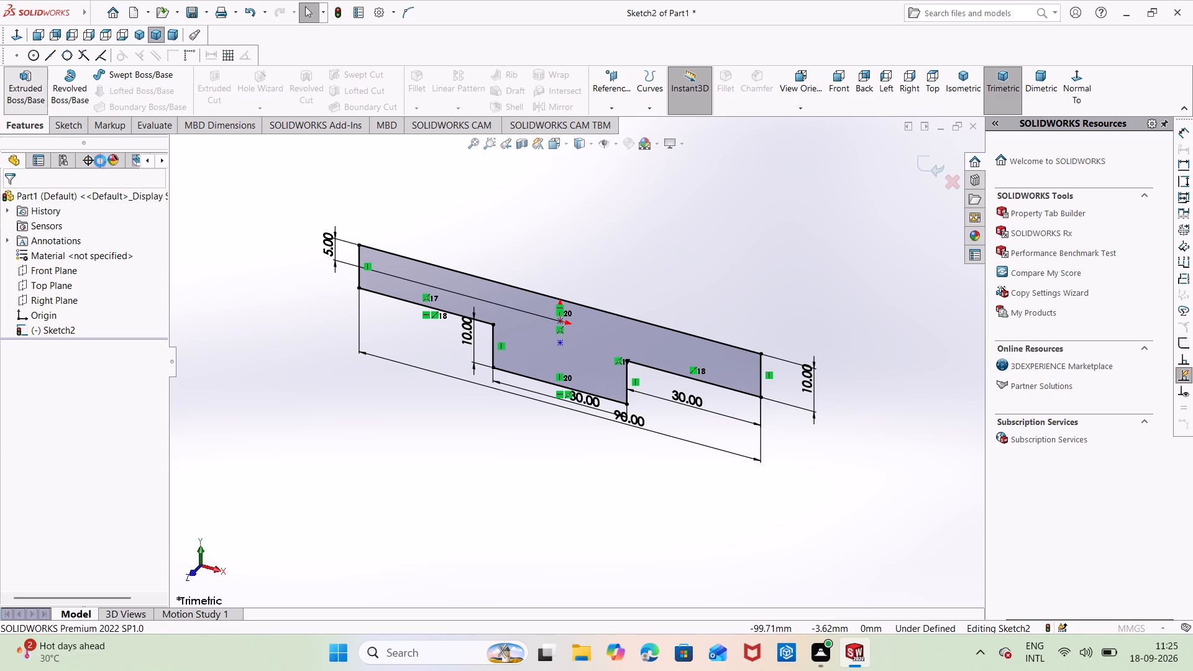
pyautogui.moveTo(701, 296); pyautogui.dragTo(673, 311, button='middle')
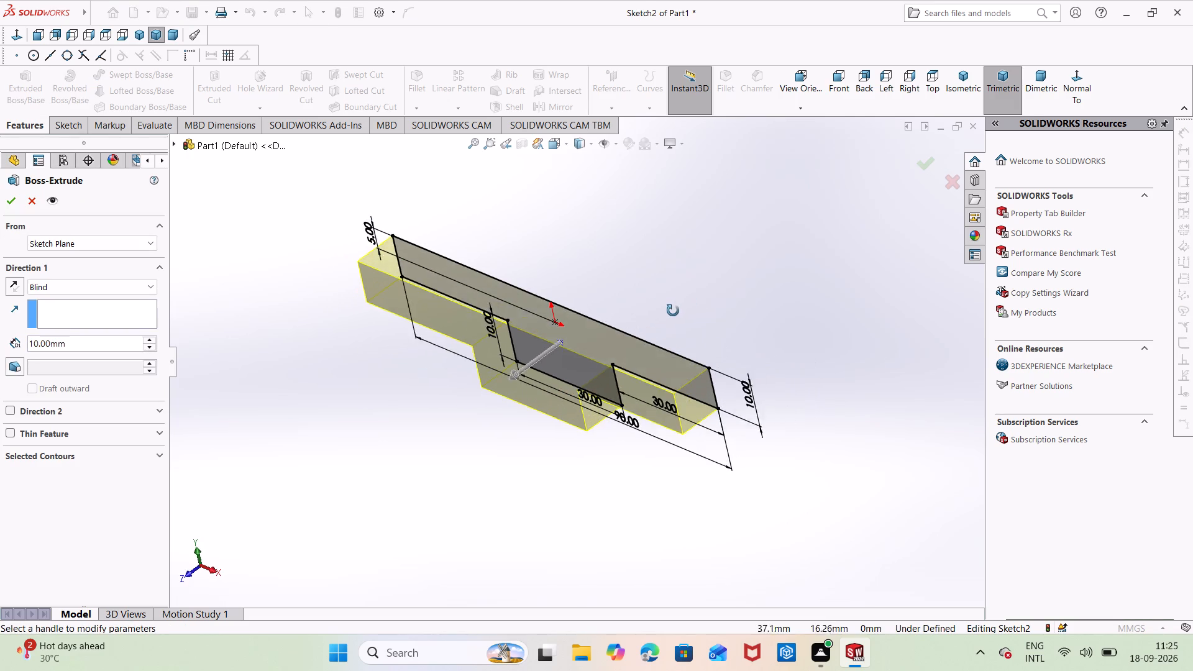
pyautogui.moveTo(673, 311); pyautogui.dragTo(668, 331, button='middle')
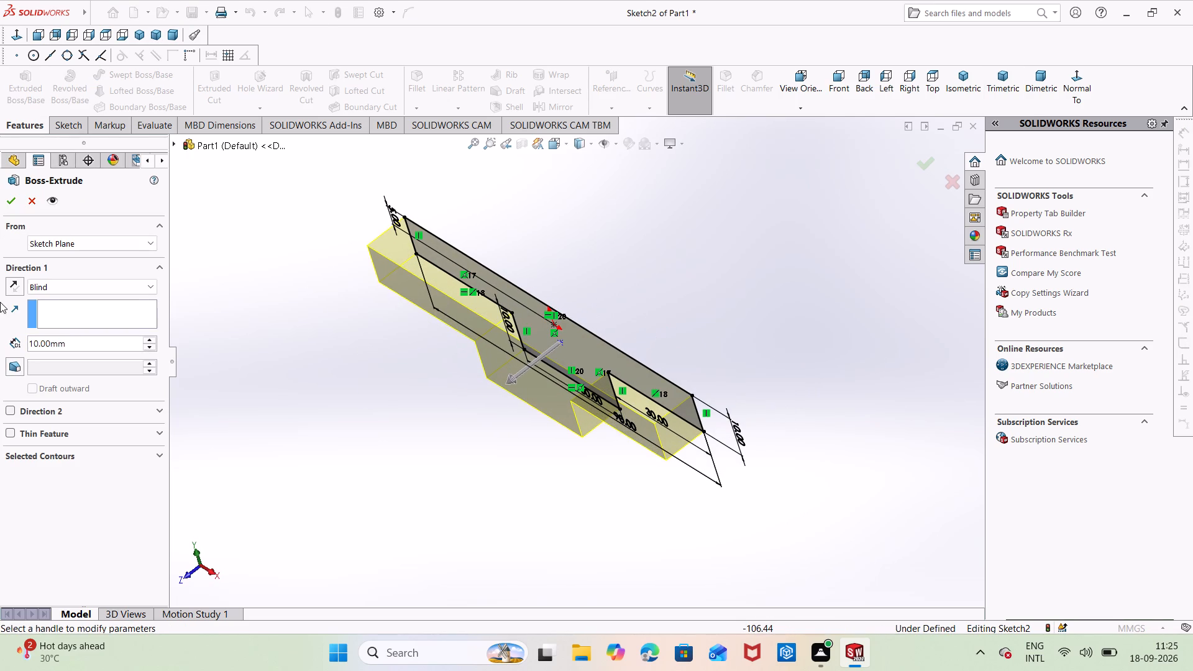
pyautogui.click(12, 283)
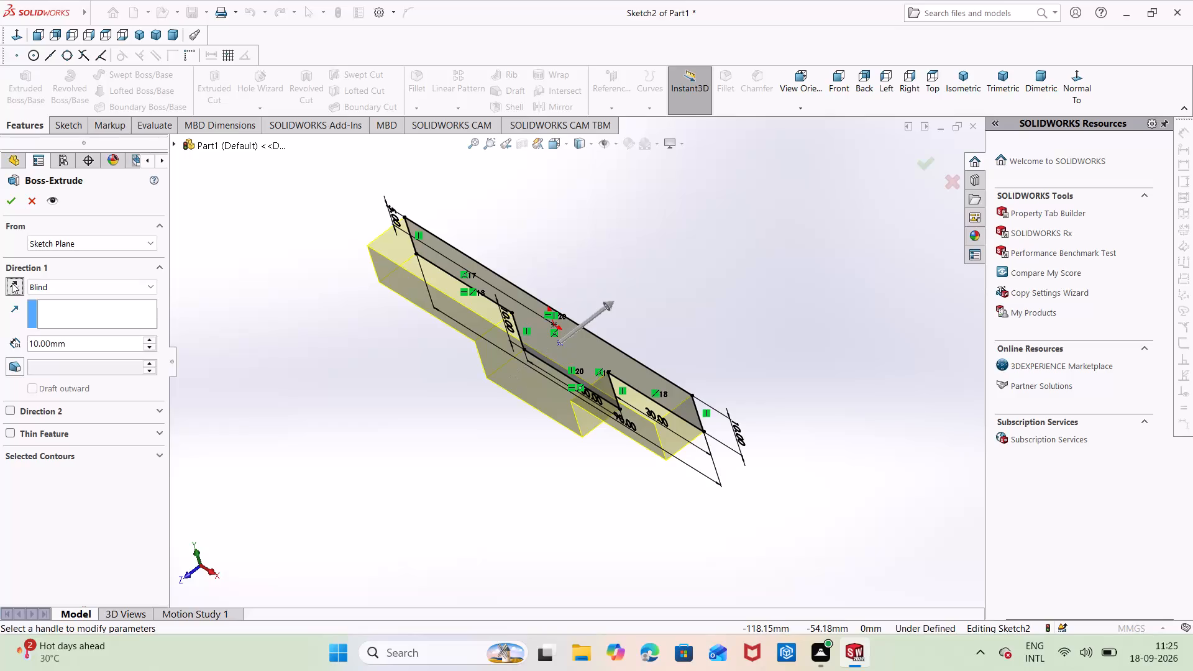
pyautogui.click(15, 289)
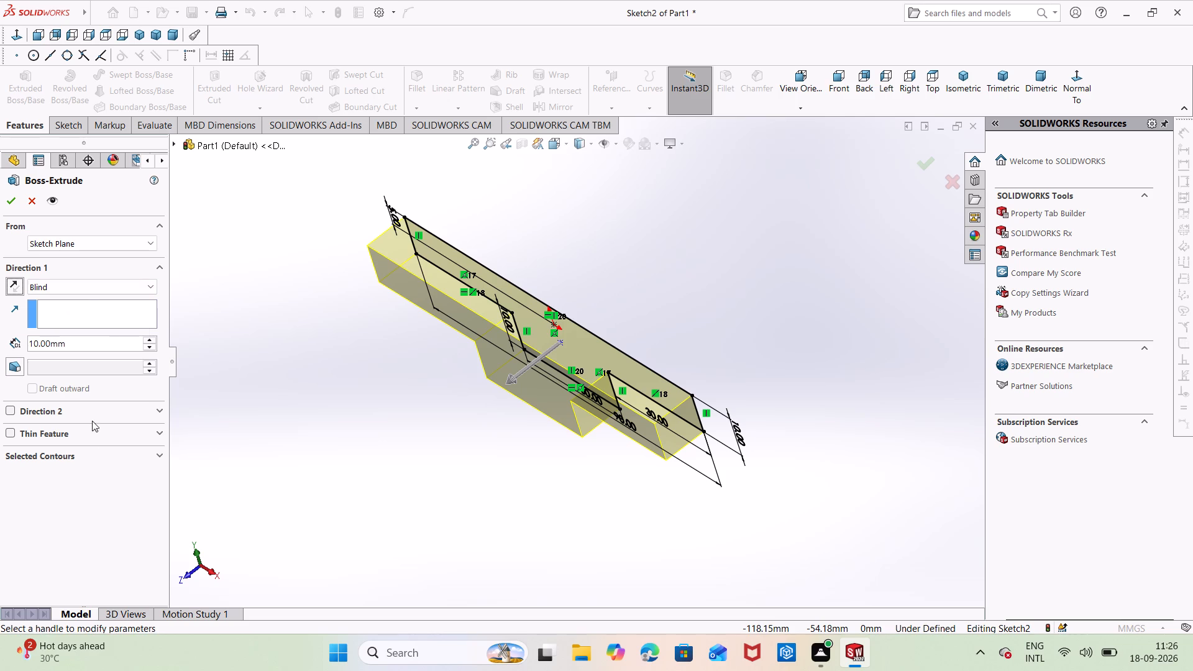
pyautogui.moveTo(711, 301); pyautogui.dragTo(590, 347, button='middle')
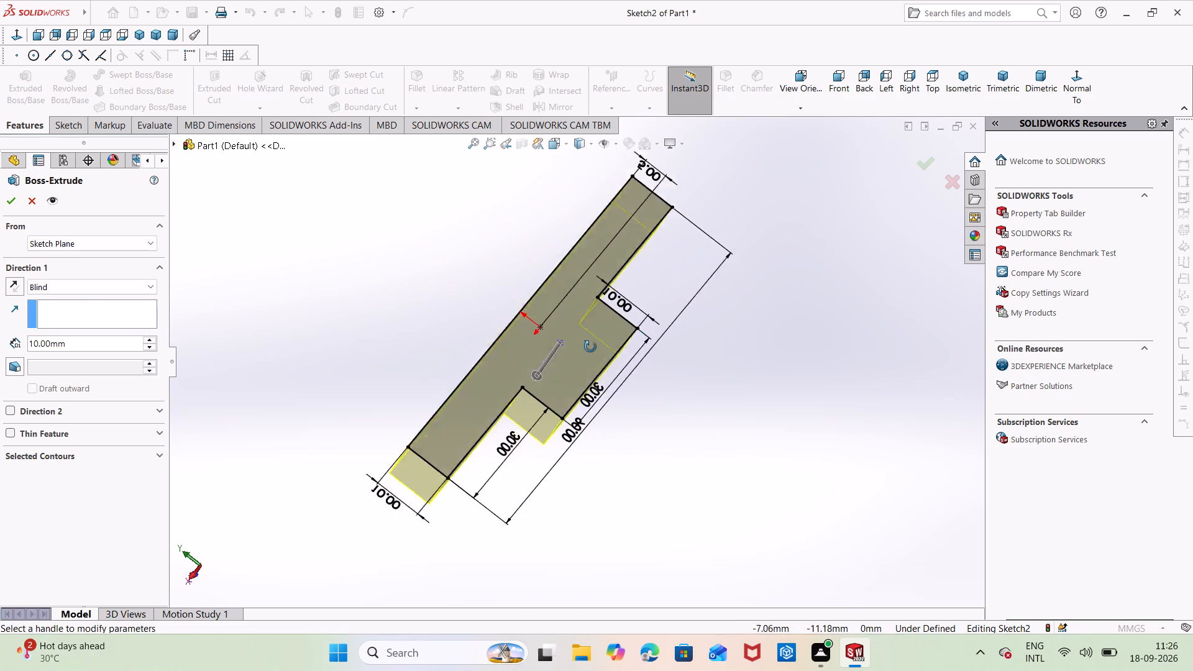
pyautogui.moveTo(590, 347); pyautogui.dragTo(585, 503, button='middle')
pyautogui.moveTo(776, 301); pyautogui.dragTo(813, 387, button='middle')
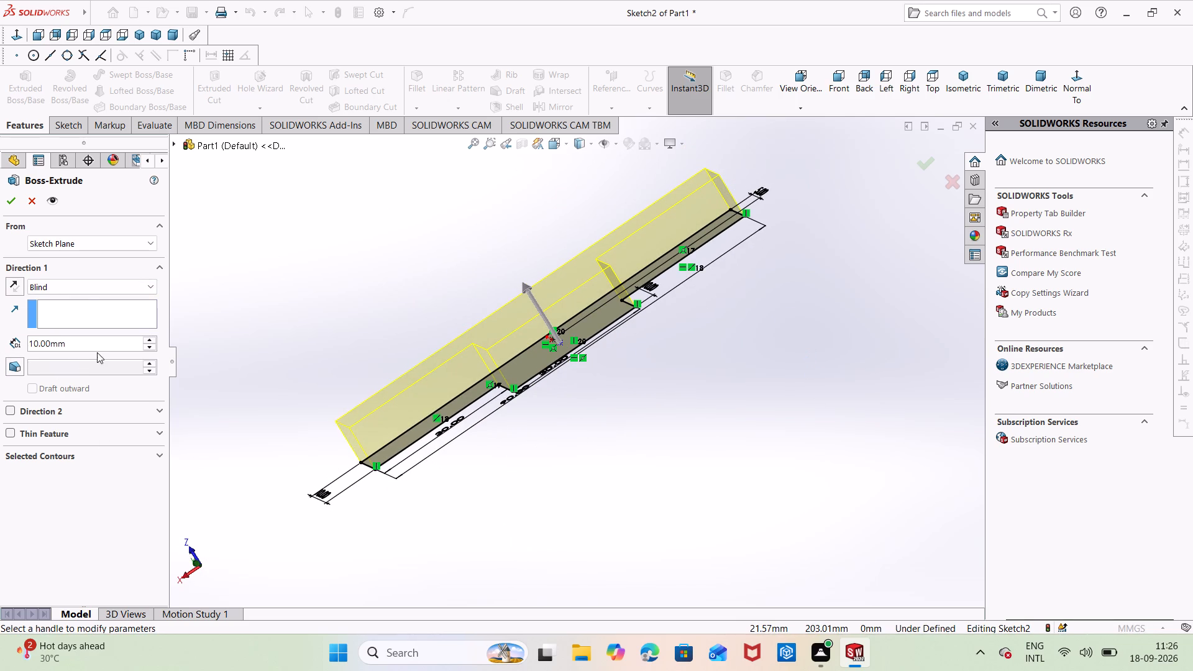
pyautogui.click(104, 346)
pyautogui.press('BackSpace')
pyautogui.press('BackSpace')
pyautogui.press('BackSpace')
pyautogui.press('BackSpace')
pyautogui.press('BackSpace')
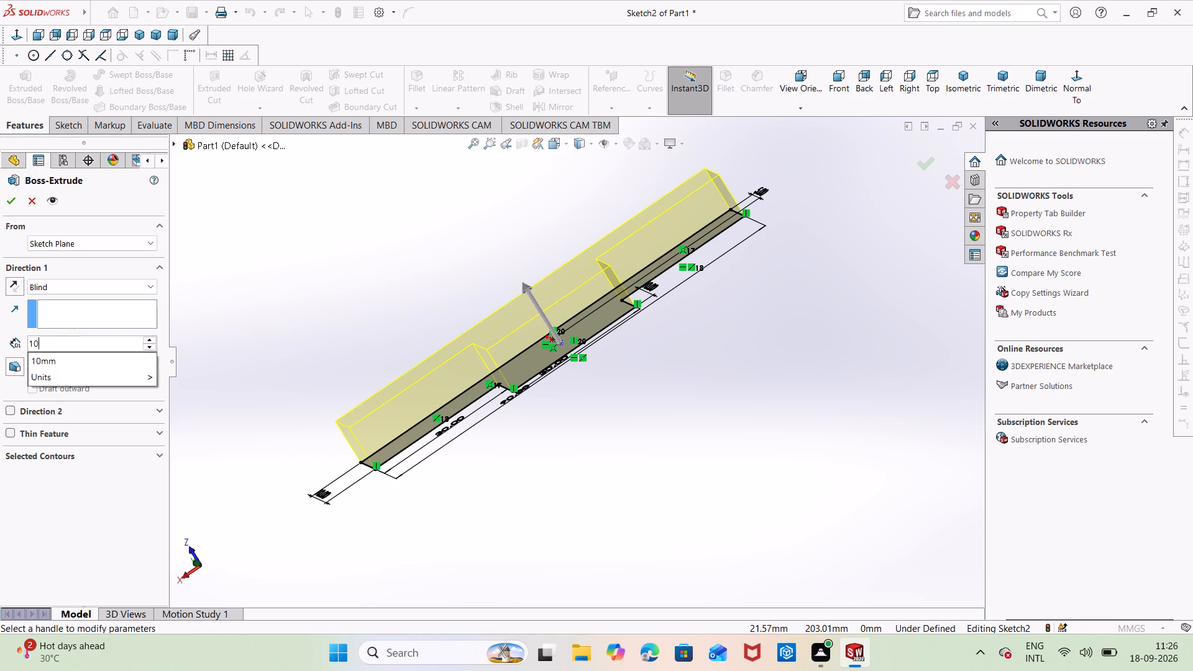
pyautogui.press('BackSpace')
pyautogui.press('BackSpace')
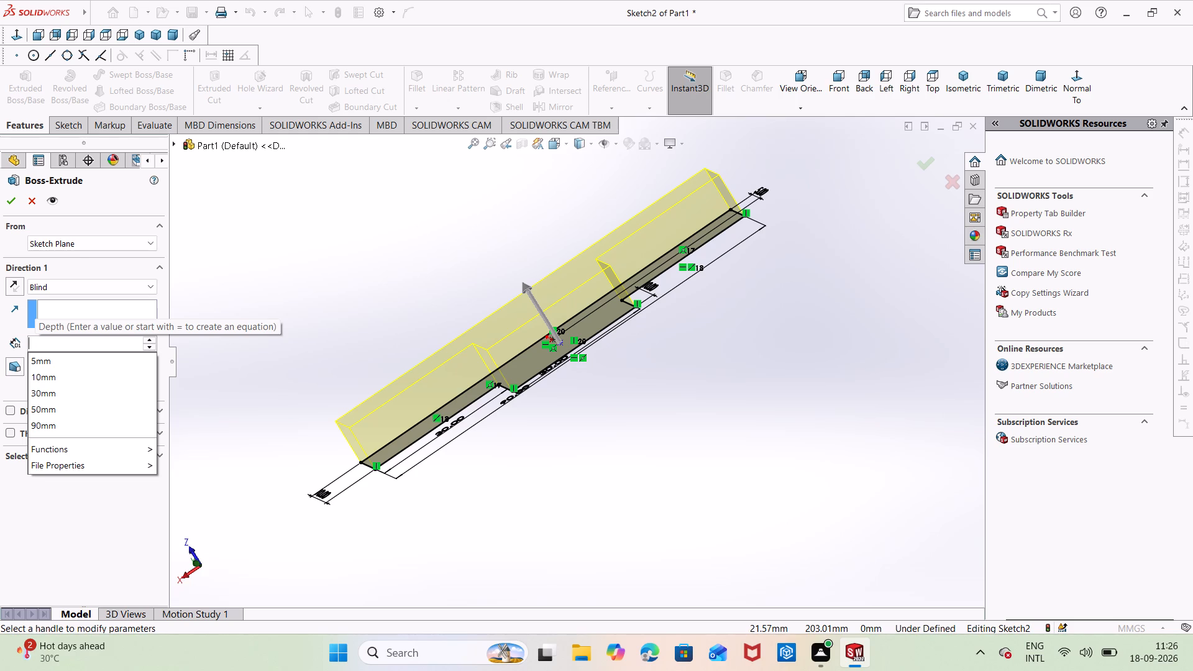
pyautogui.write('50')
pyautogui.press('Return')
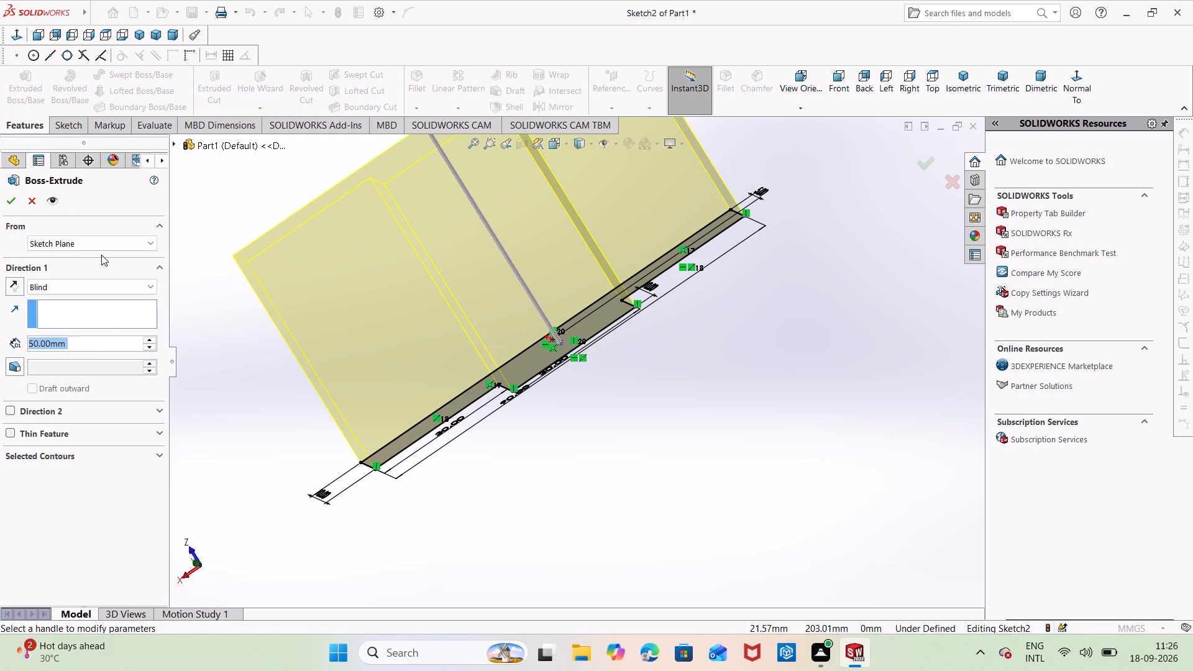
pyautogui.click(8, 203)
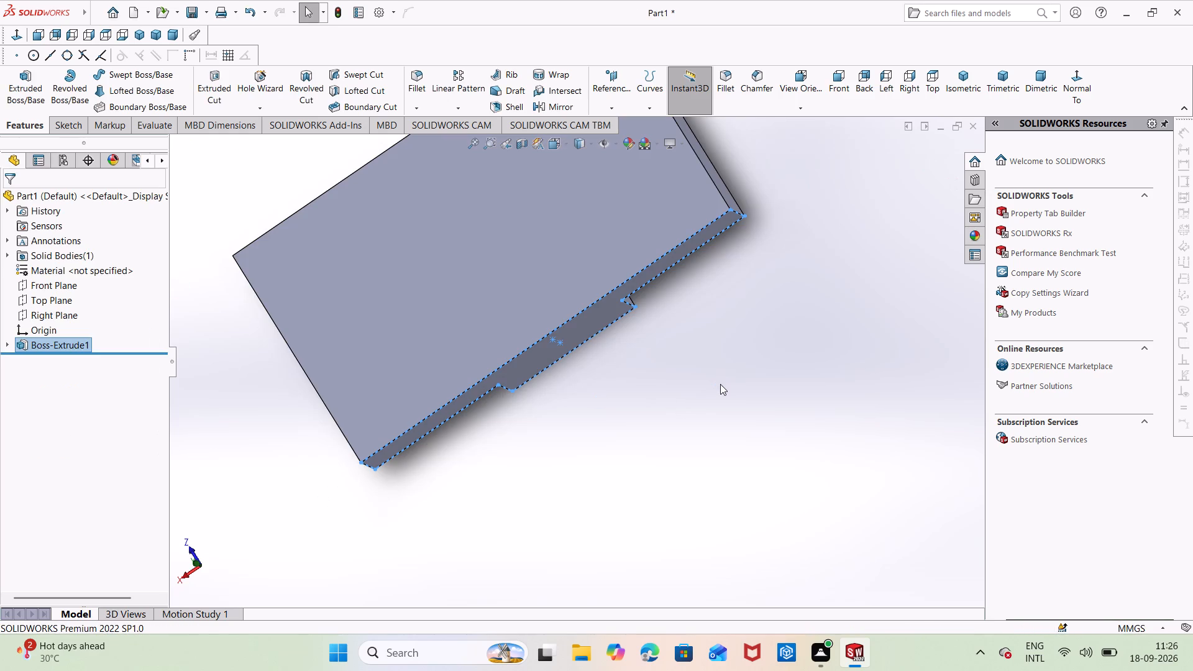
# Examine the extruded T-shaped part from several angles and in the Front view.
pyautogui.click(723, 383)
pyautogui.scroll(-1, 805, 367)
pyautogui.moveTo(805, 367); pyautogui.dragTo(817, 276, button='middle')
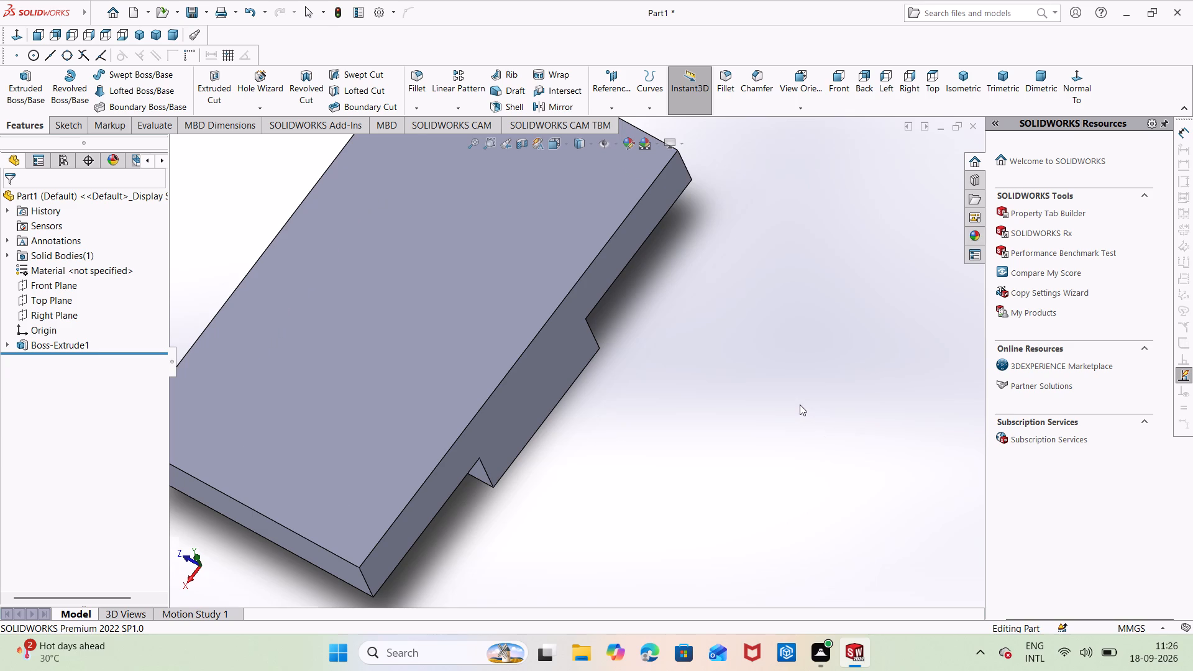
pyautogui.scroll(1, 800, 404)
pyautogui.scroll(-2, 800, 404)
pyautogui.scroll(7, 800, 404)
pyautogui.moveTo(800, 404); pyautogui.dragTo(779, 408, button='middle')
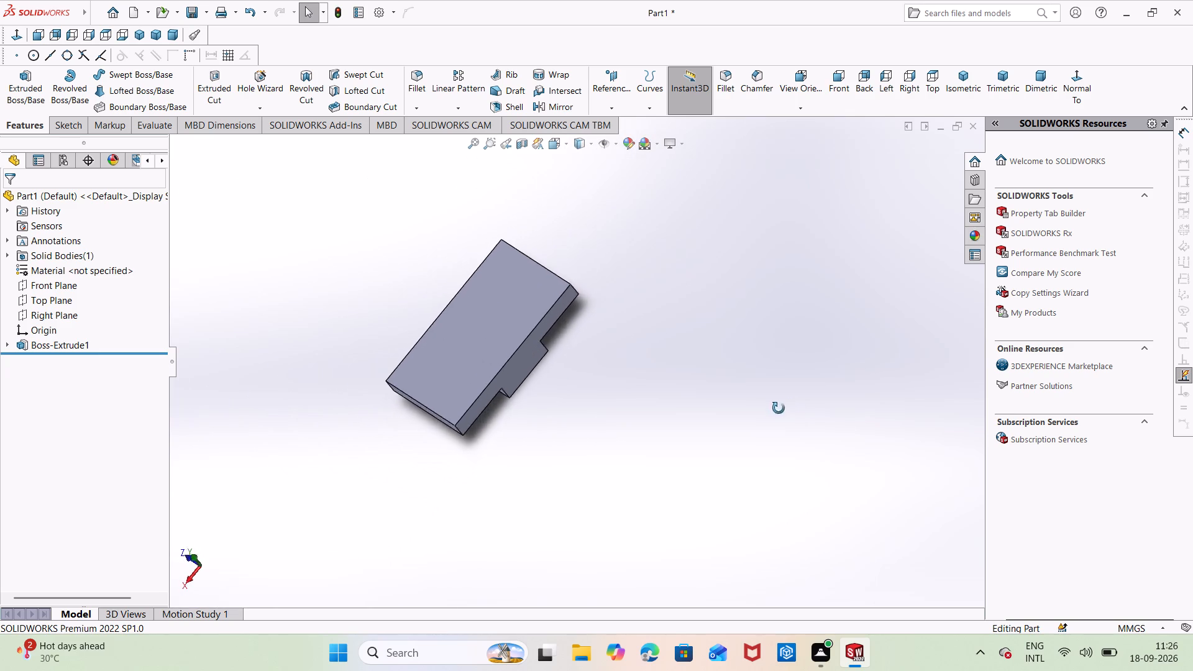
pyautogui.moveTo(779, 408); pyautogui.dragTo(749, 346, button='middle')
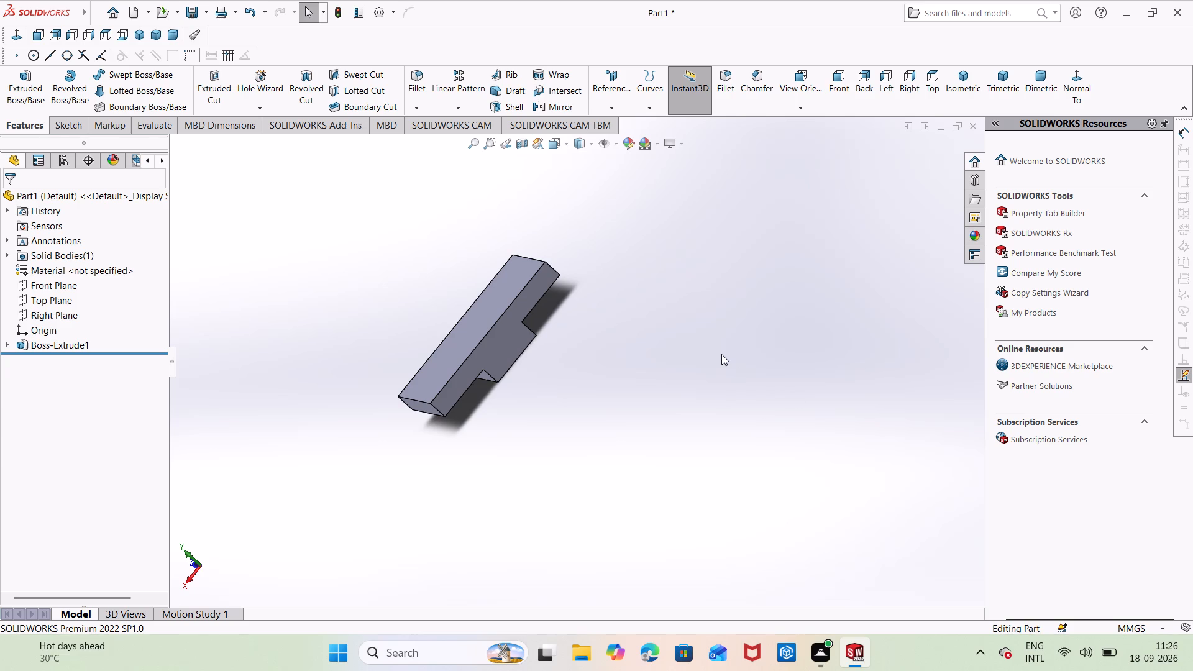
pyautogui.hotkey('ctrl', '8')
pyautogui.moveTo(677, 309); pyautogui.dragTo(707, 326, button='middle')
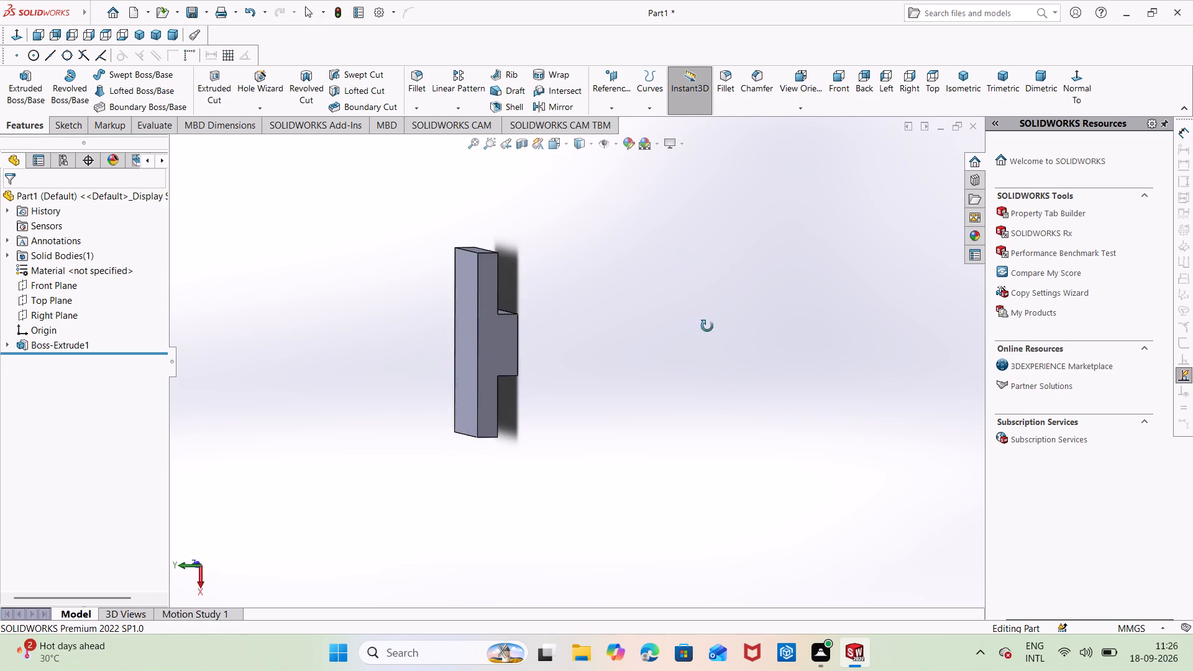
pyautogui.moveTo(707, 326); pyautogui.dragTo(747, 350, button='middle')
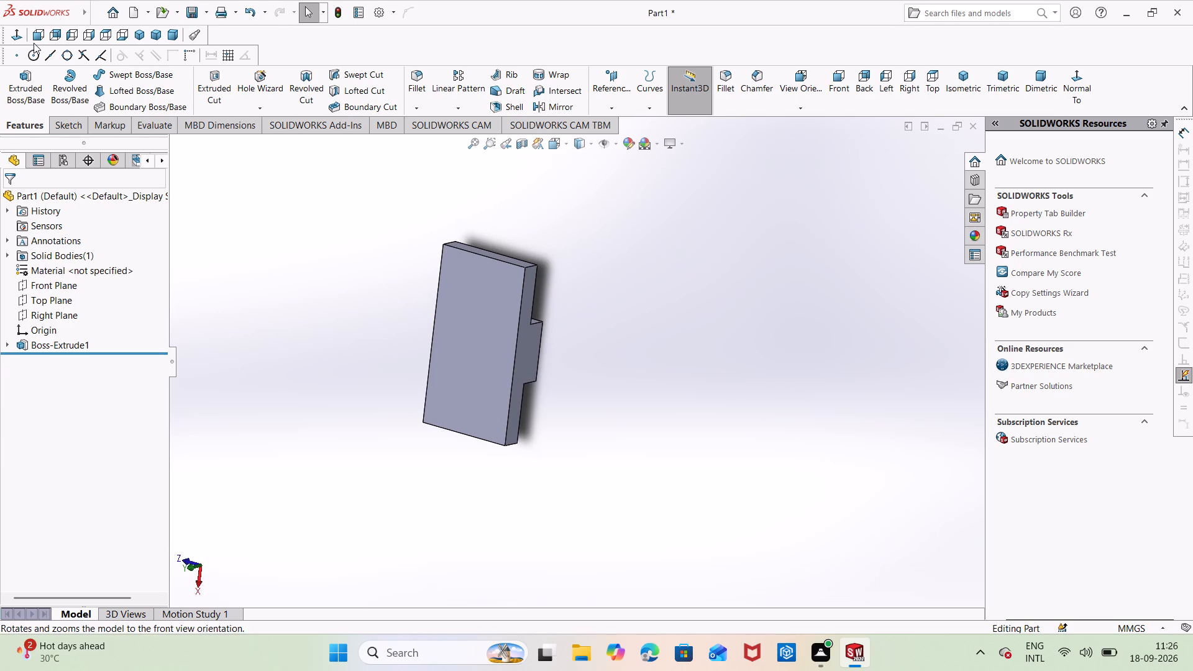
pyautogui.click(35, 36)
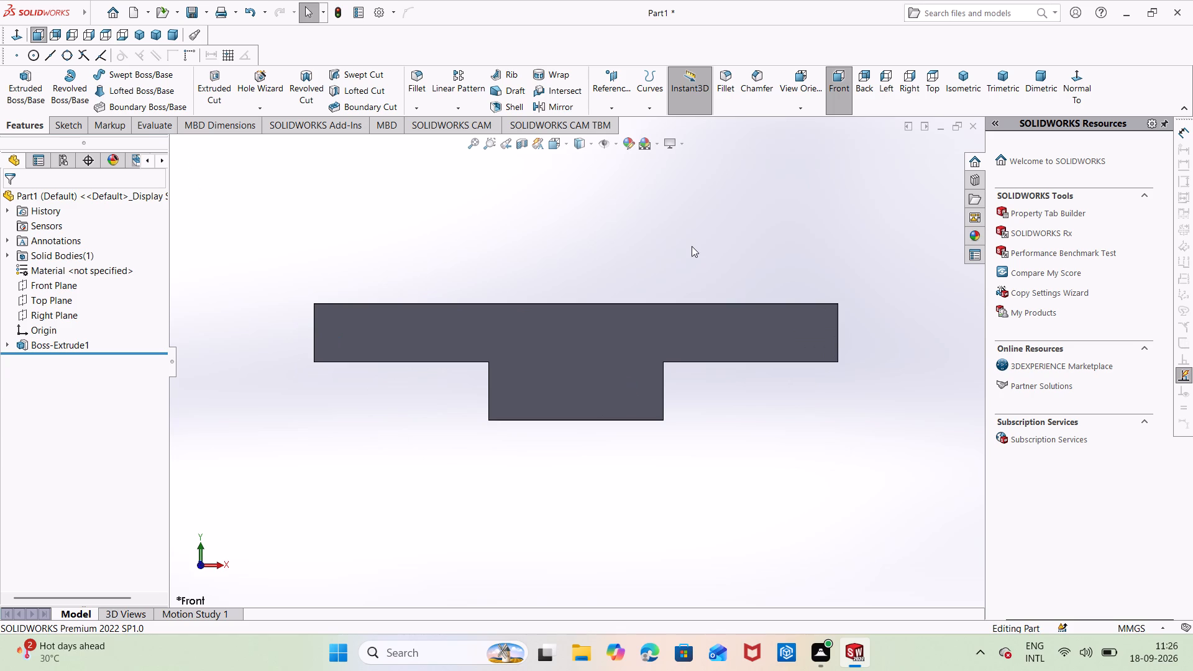
pyautogui.moveTo(692, 246); pyautogui.dragTo(692, 293, button='middle')
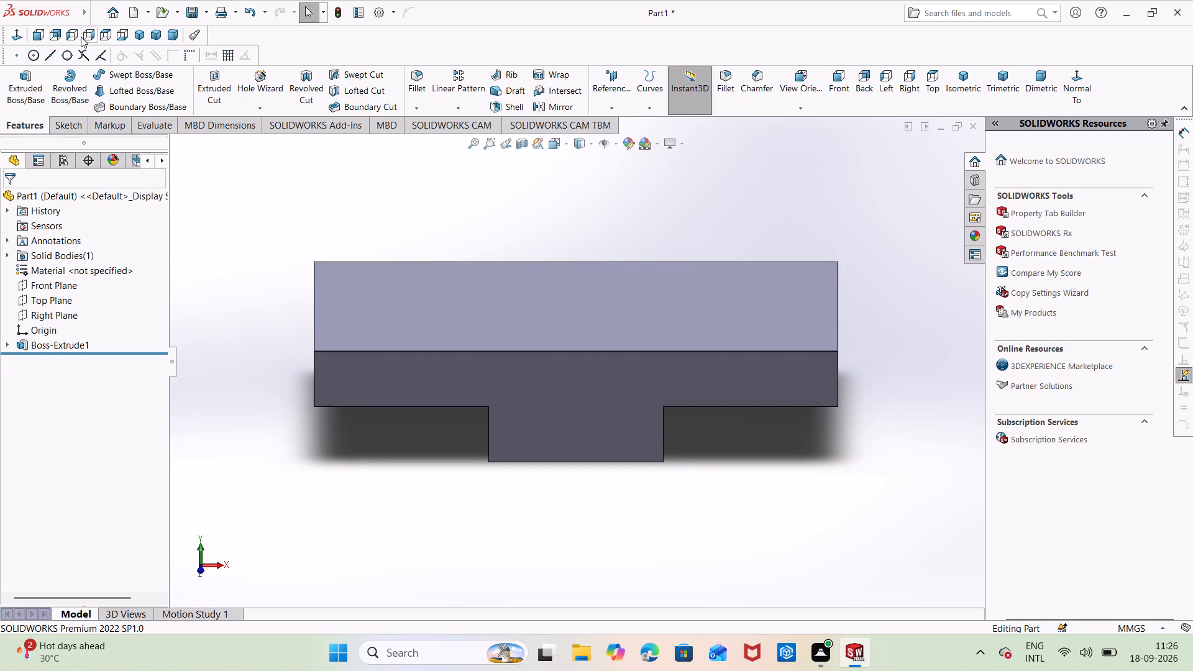
pyautogui.click(32, 38)
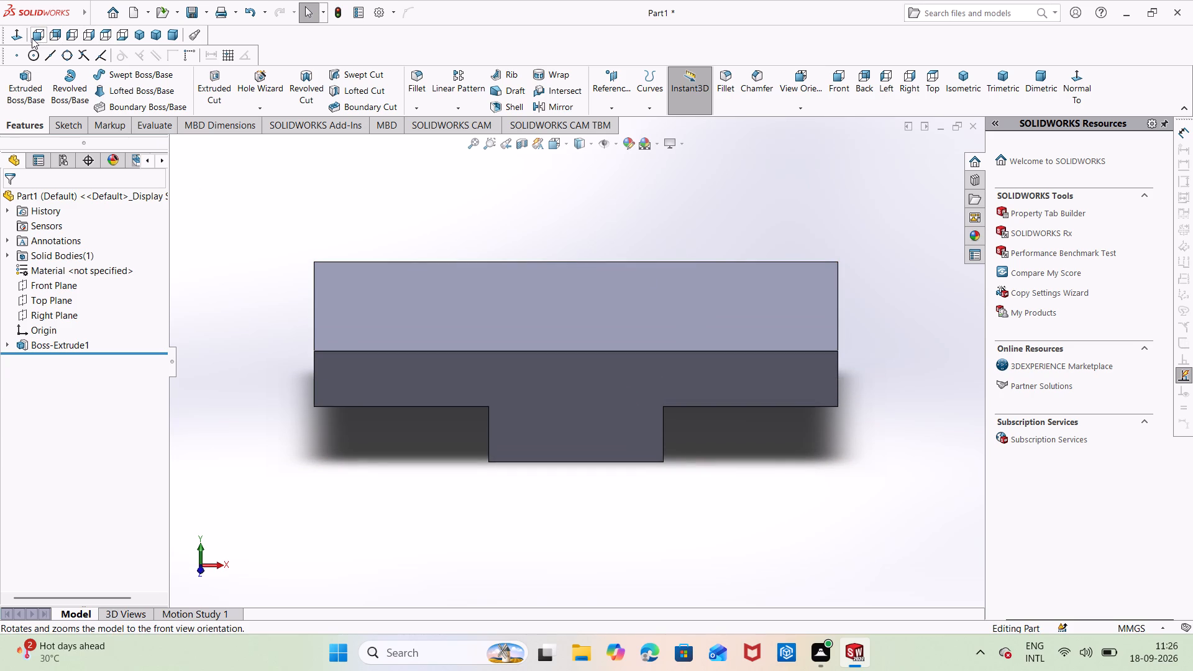
pyautogui.rightClick(557, 382)
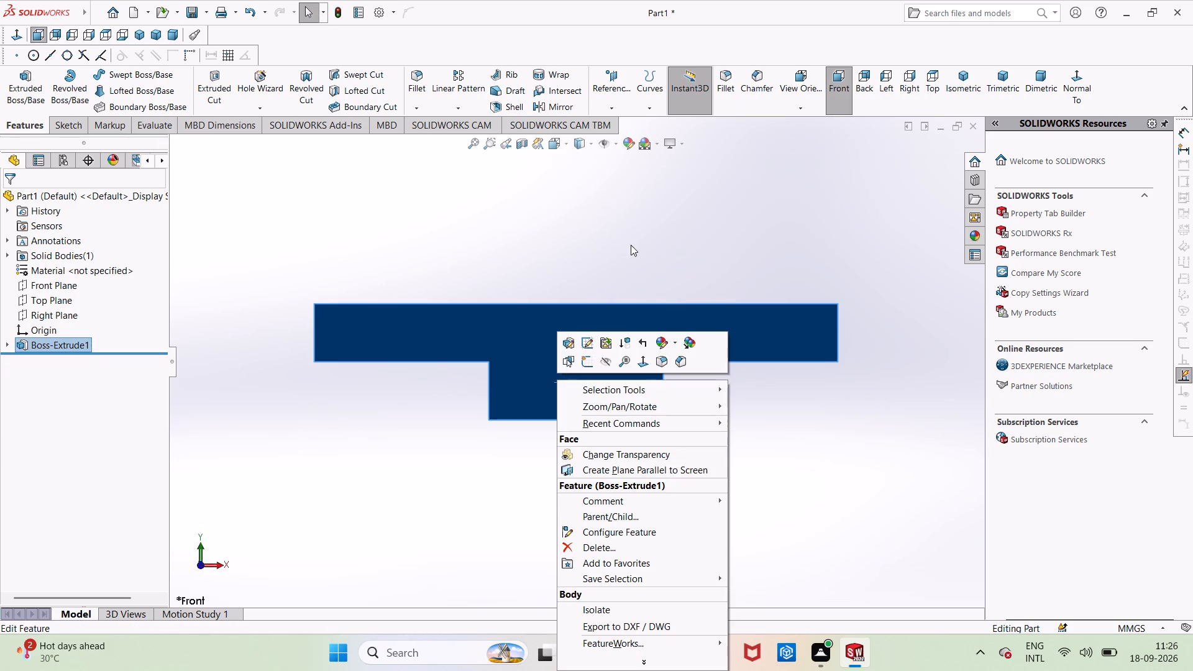
pyautogui.click(631, 244)
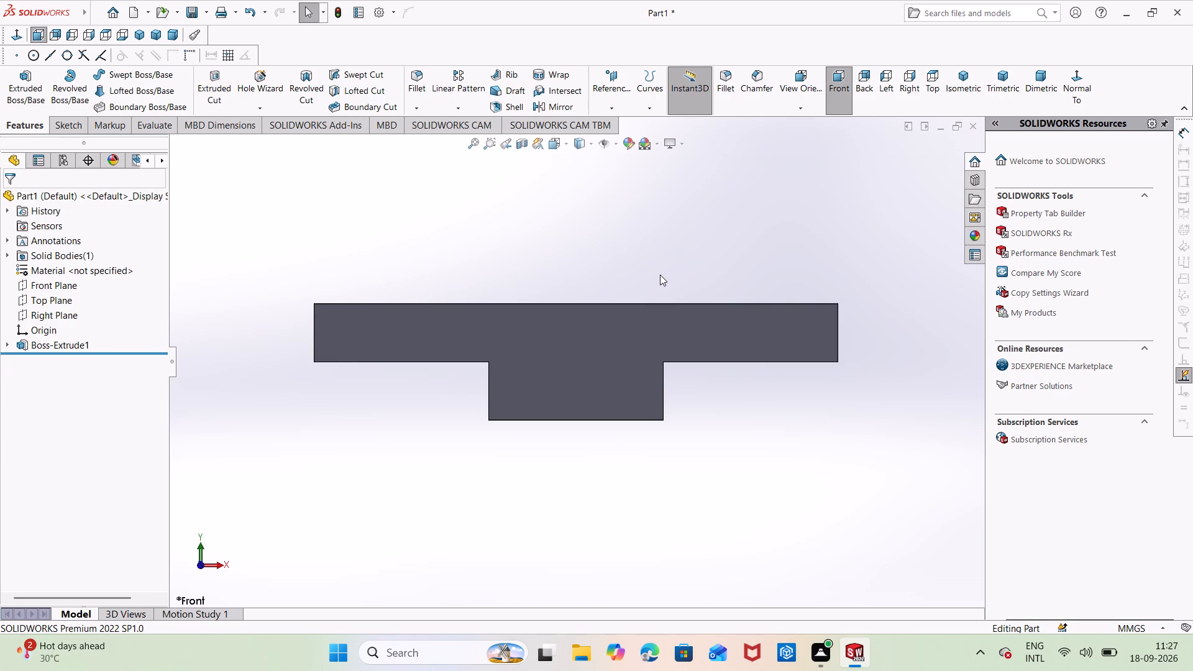
pyautogui.scroll(1, 660, 275)
pyautogui.scroll(-2, 660, 275)
pyautogui.scroll(2, 660, 275)
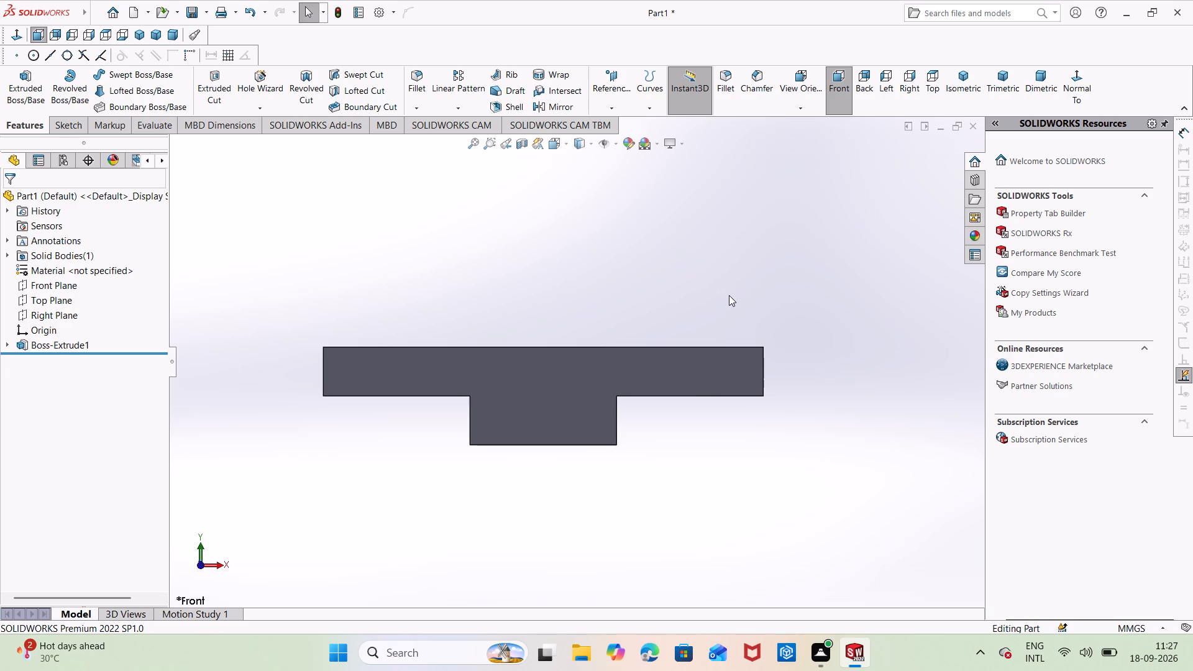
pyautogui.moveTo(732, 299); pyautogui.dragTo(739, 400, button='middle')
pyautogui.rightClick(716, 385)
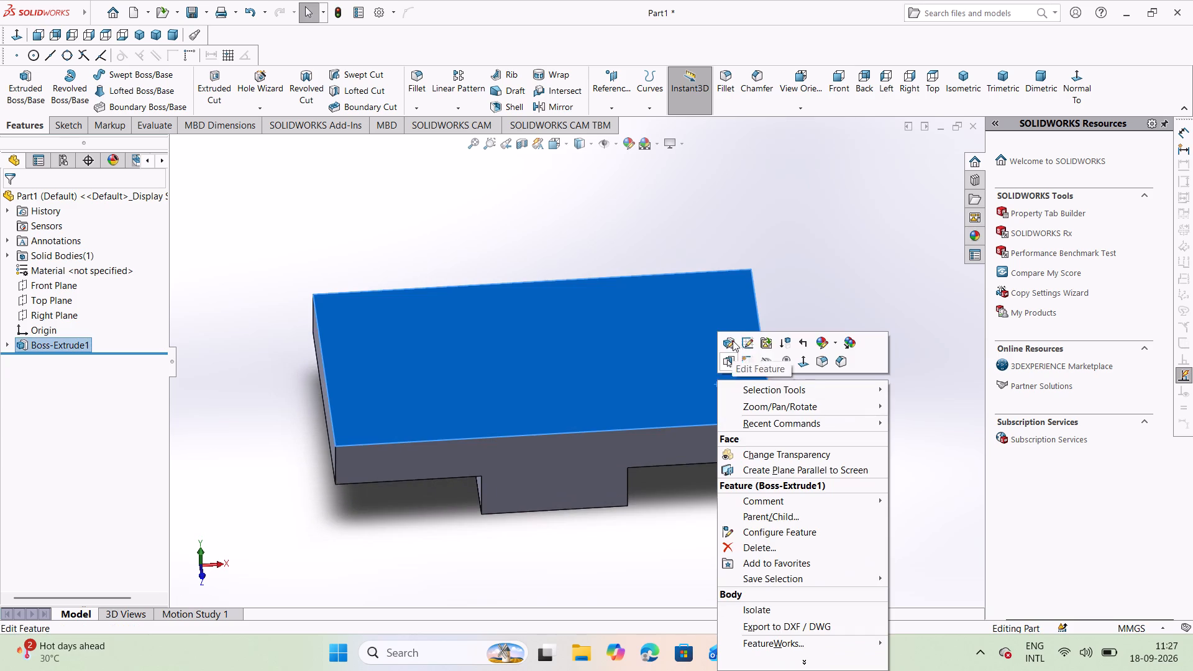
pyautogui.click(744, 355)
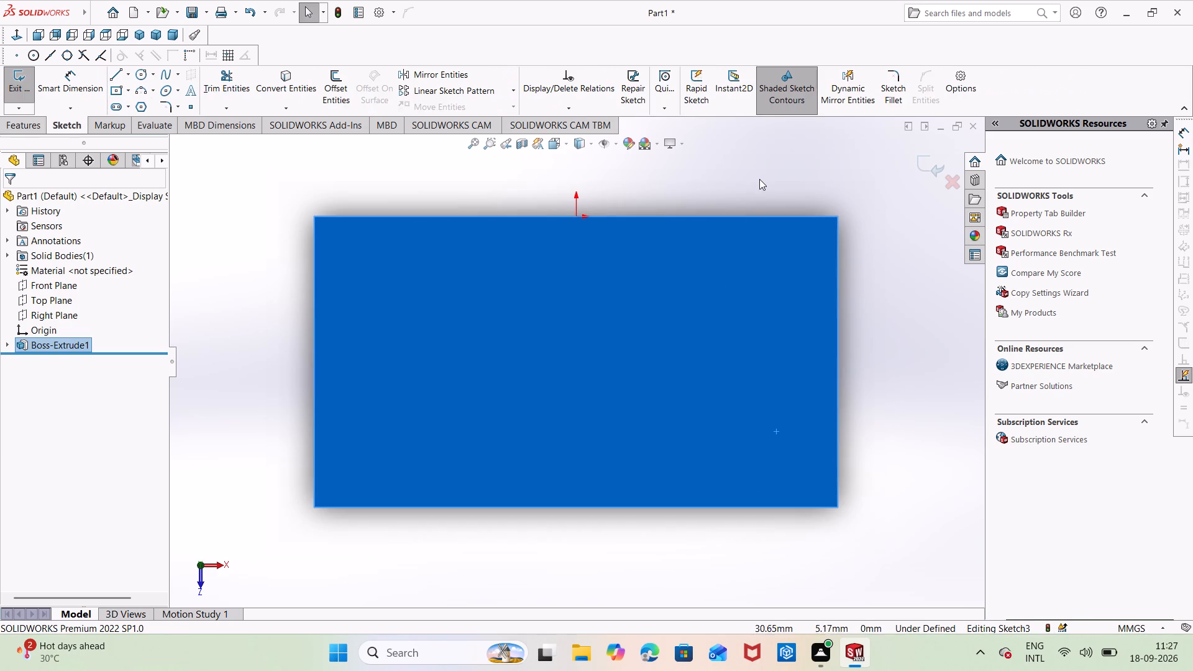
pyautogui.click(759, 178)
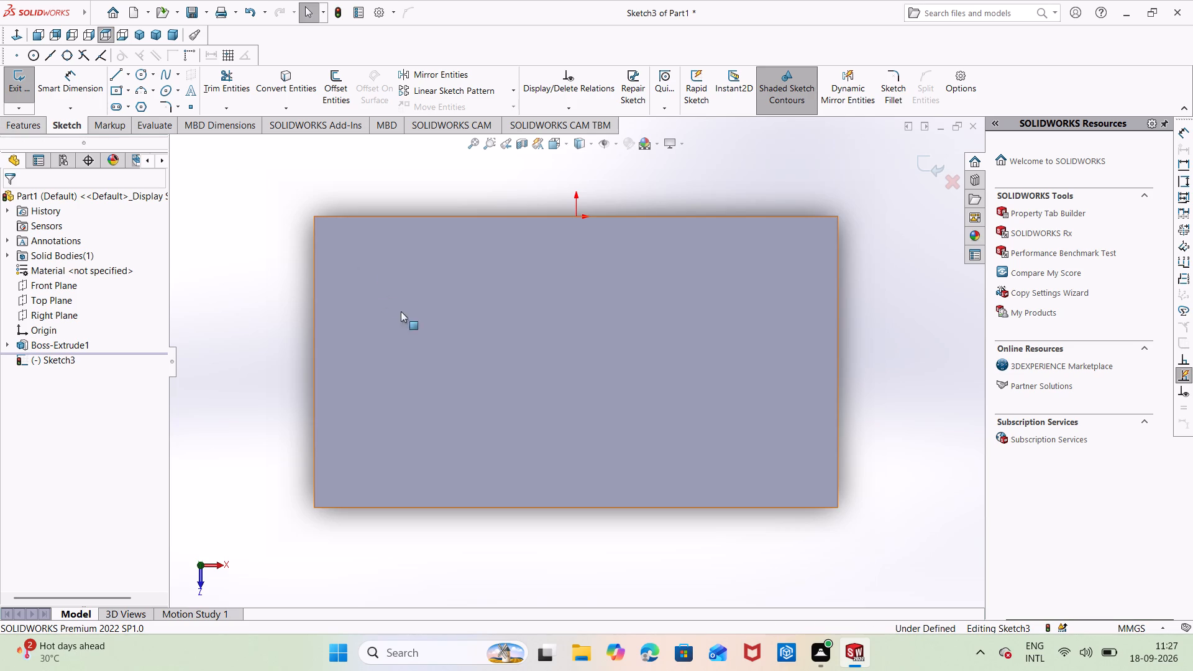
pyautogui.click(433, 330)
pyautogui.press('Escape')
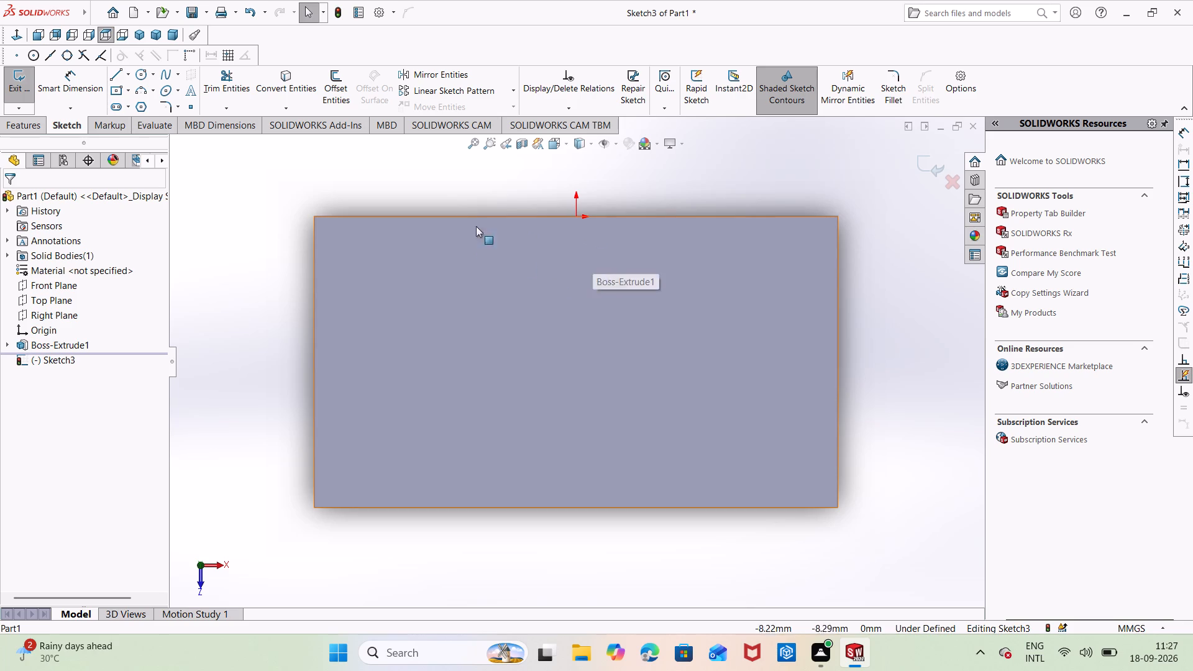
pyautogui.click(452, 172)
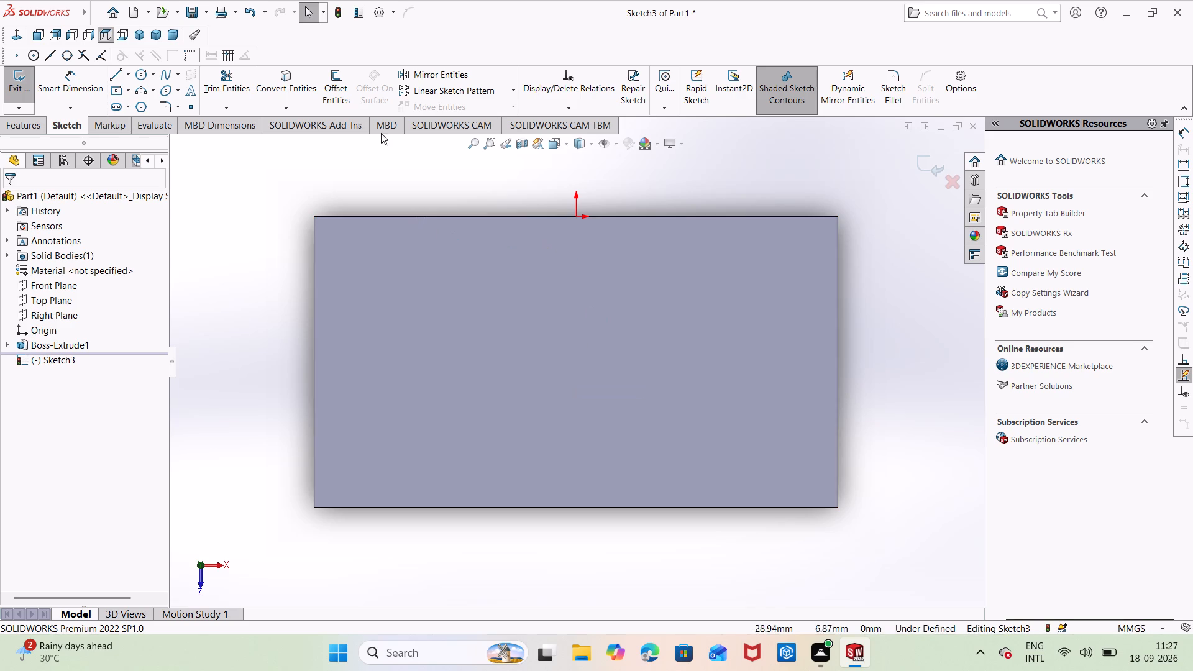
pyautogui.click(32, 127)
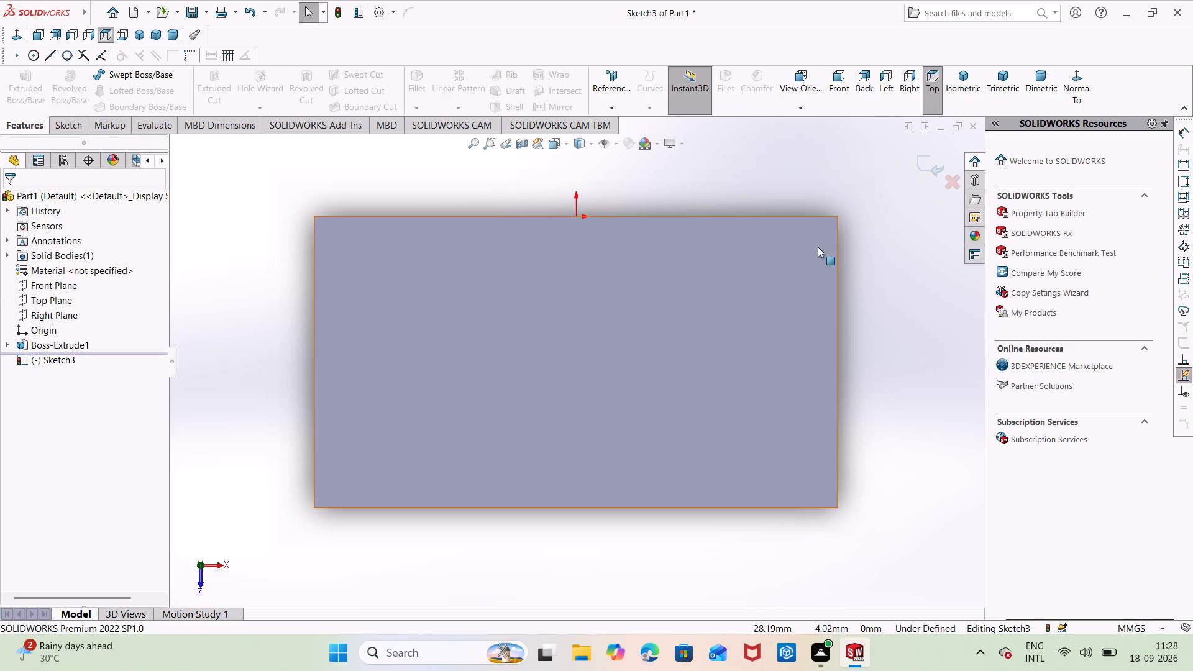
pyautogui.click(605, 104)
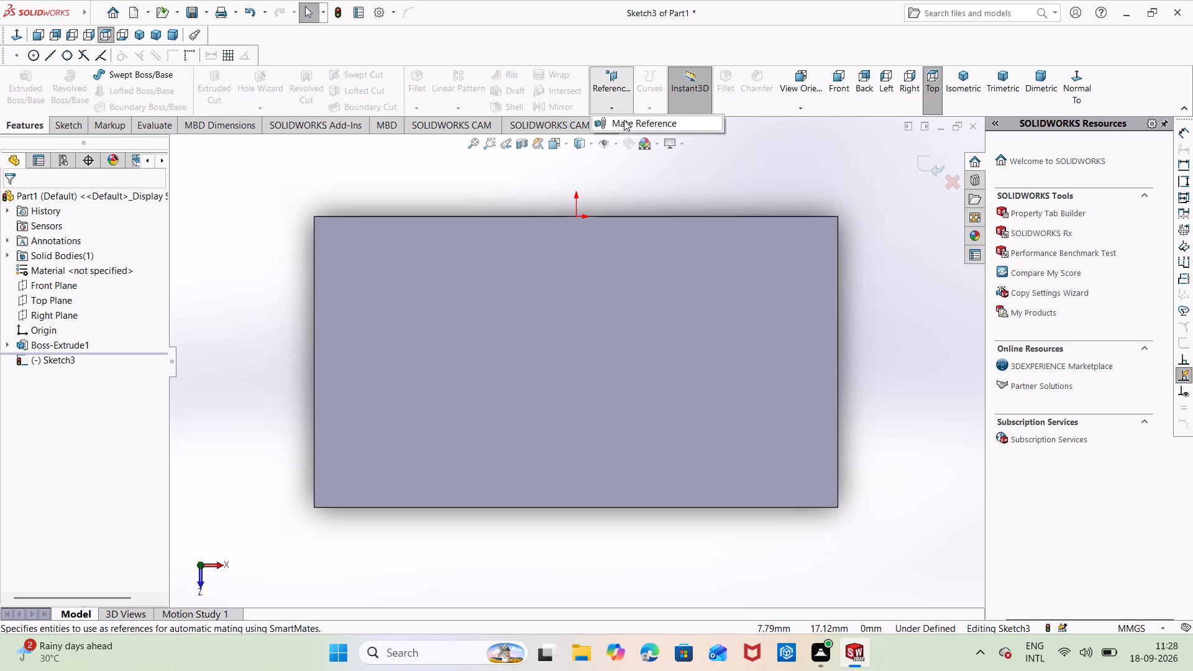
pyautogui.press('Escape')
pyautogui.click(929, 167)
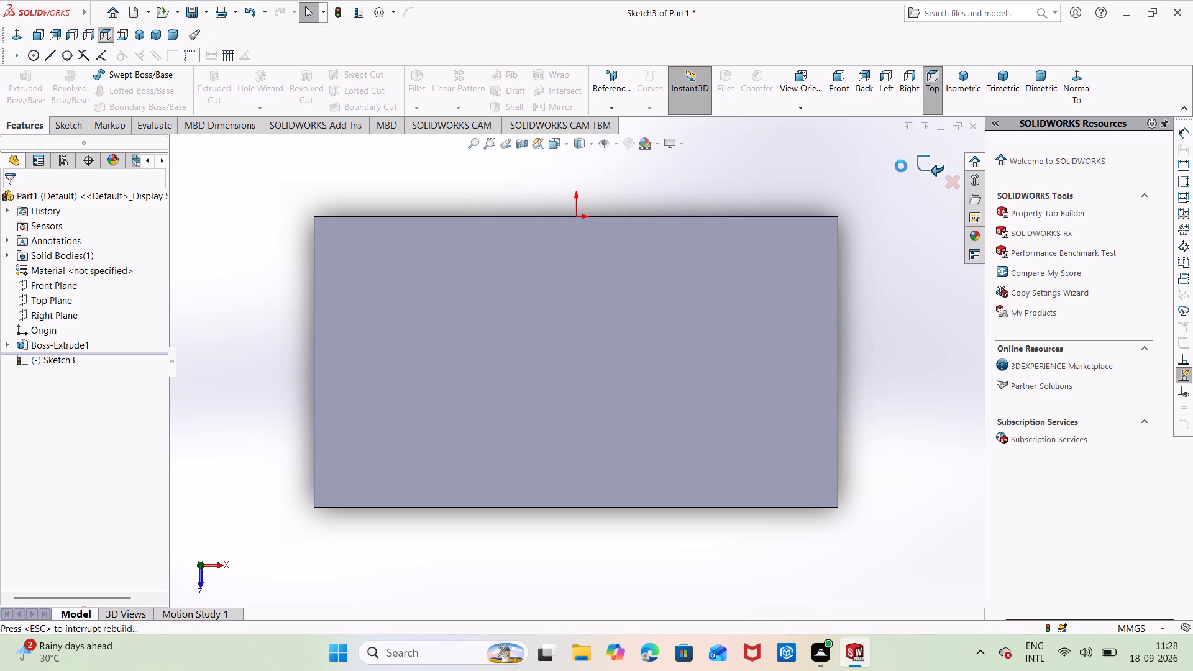
# Create a reference plane offset 50 mm above the top face of the T-shaped part.
pyautogui.click(619, 111)
pyautogui.click(624, 129)
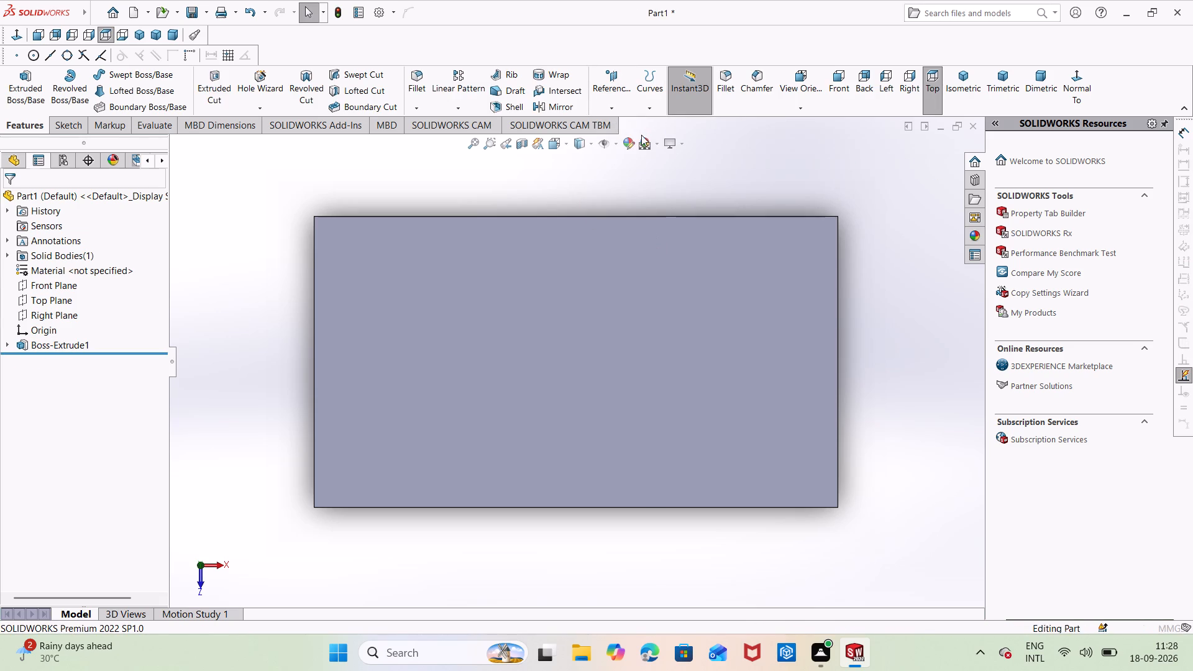
pyautogui.click(557, 293)
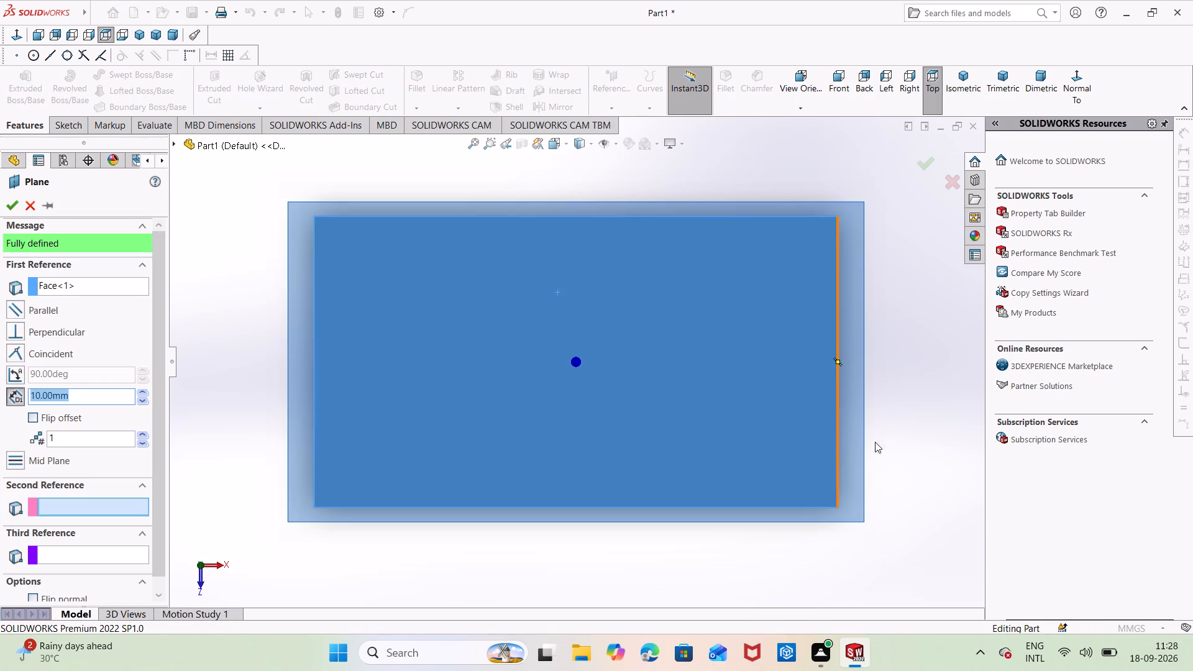
pyautogui.moveTo(919, 472); pyautogui.dragTo(862, 345, button='middle')
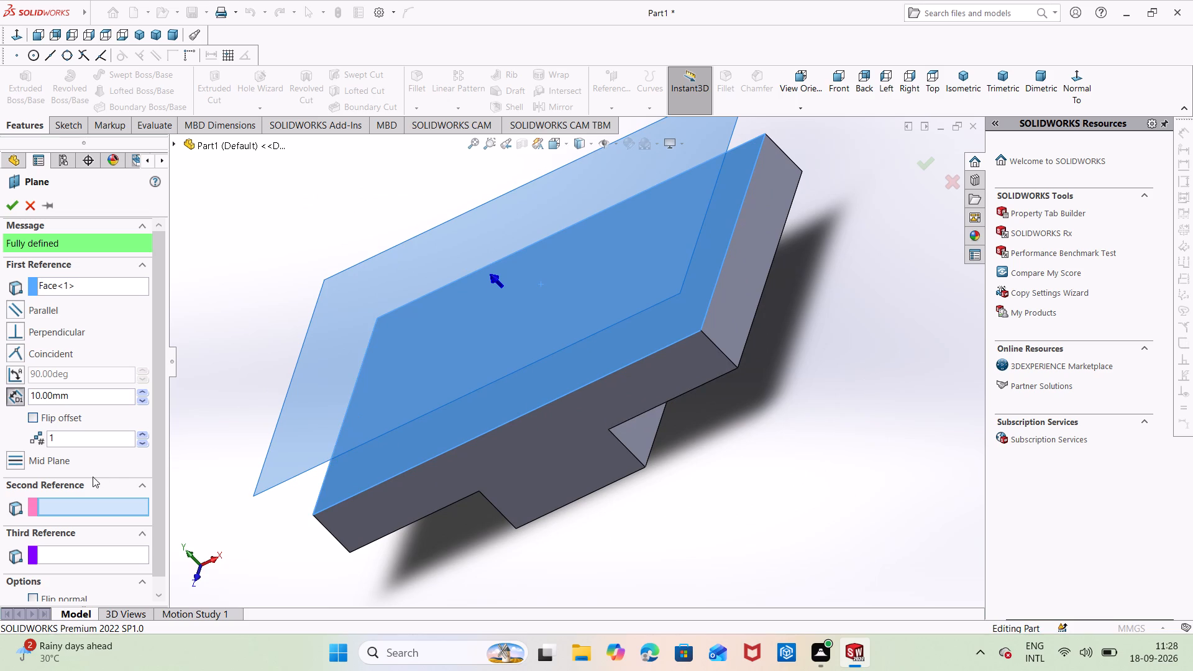
pyautogui.click(76, 397)
pyautogui.press('BackSpace')
pyautogui.press('BackSpace')
pyautogui.press('BackSpace')
pyautogui.press('BackSpace')
pyautogui.press('BackSpace')
pyautogui.press('BackSpace')
pyautogui.press('BackSpace')
pyautogui.press('BackSpace')
pyautogui.press('BackSpace')
pyautogui.press('BackSpace')
pyautogui.press('BackSpace')
pyautogui.press('BackSpace')
pyautogui.press('BackSpace')
pyautogui.press('BackSpace')
pyautogui.write('50')
pyautogui.press('Return')
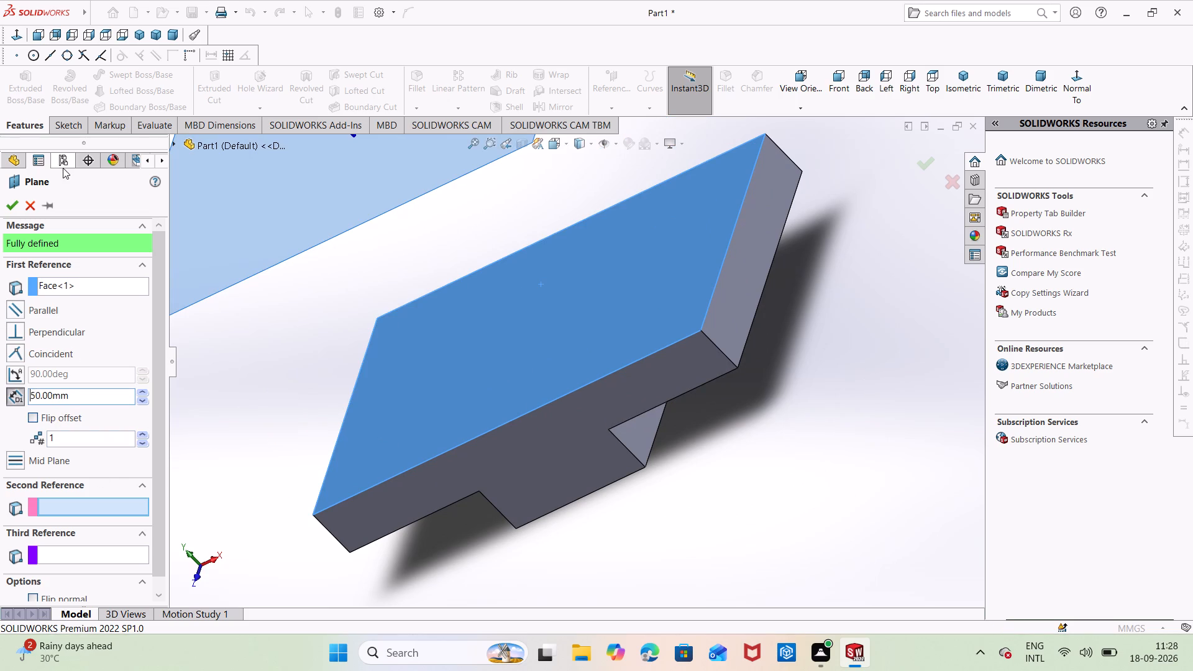
pyautogui.click(13, 206)
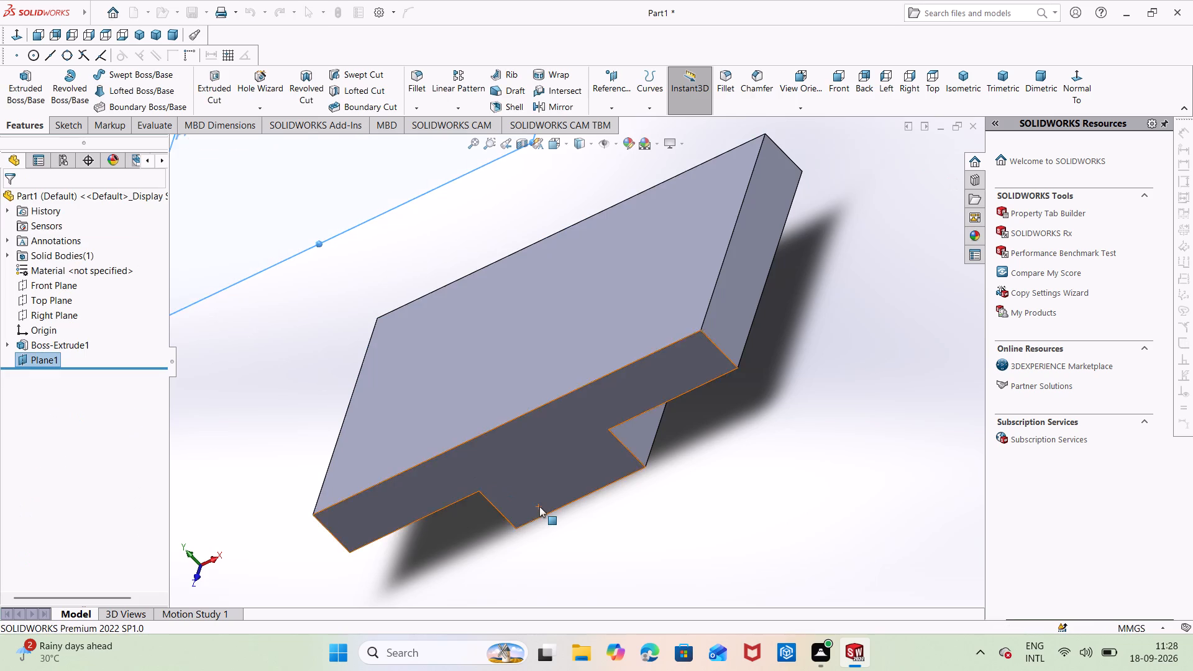
# Open a new sketch on the offset reference plane above the part.
pyautogui.scroll(5, 539, 506)
pyautogui.press('Escape')
pyautogui.rightClick(472, 276)
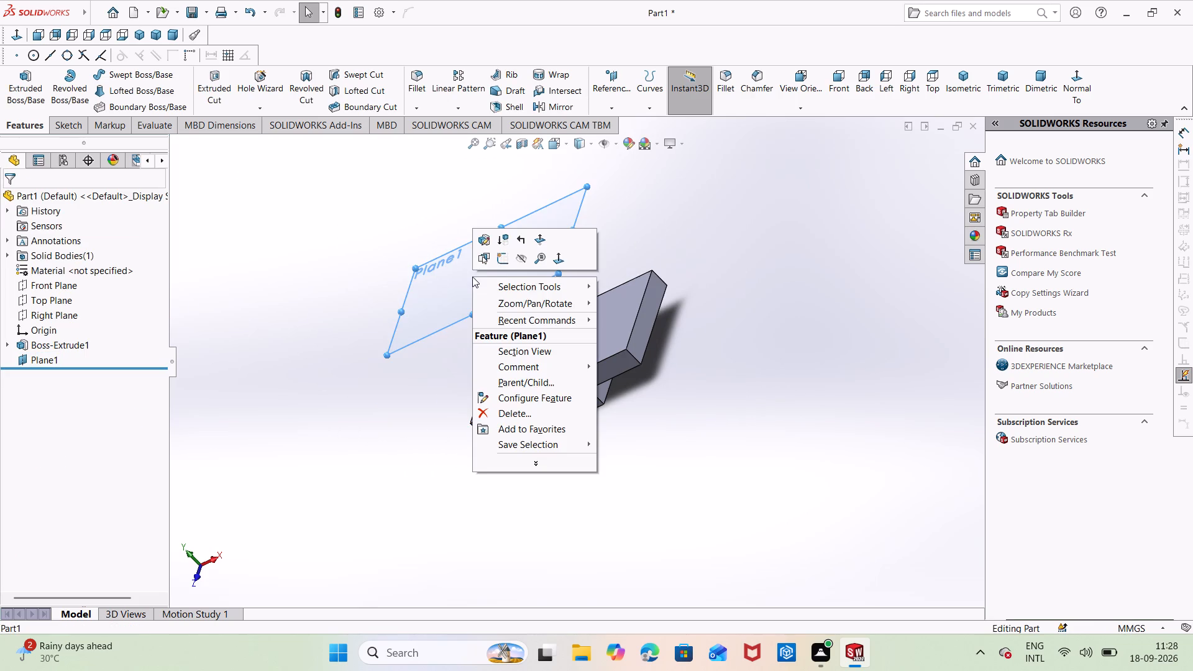
pyautogui.click(500, 263)
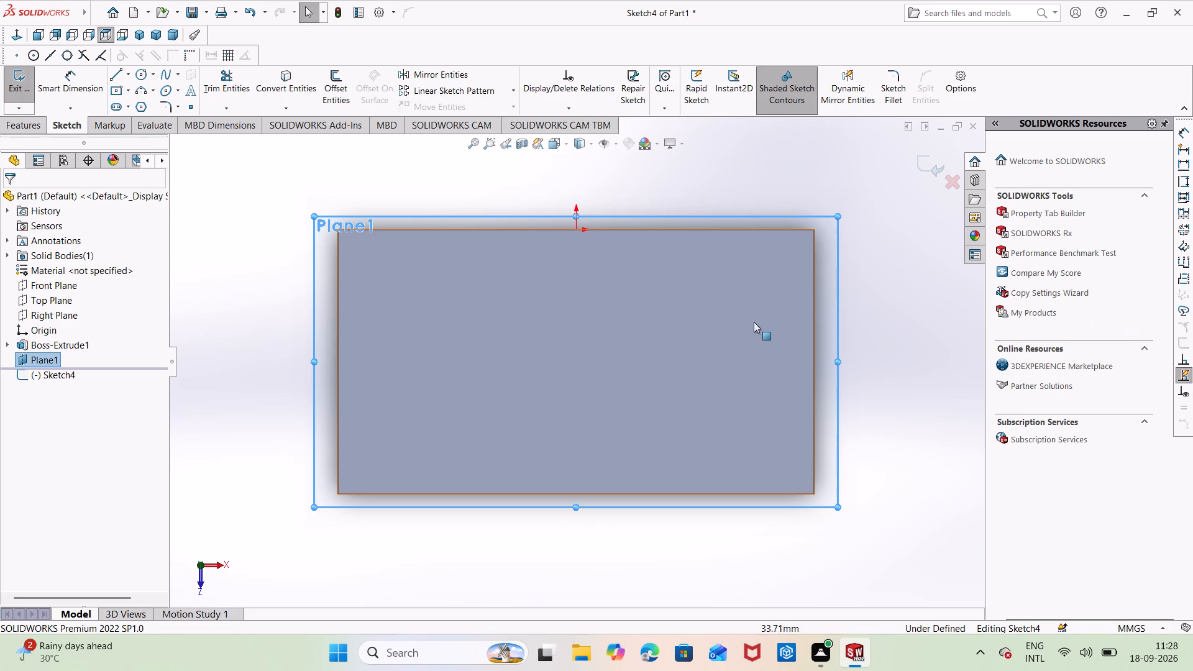
pyautogui.click(953, 345)
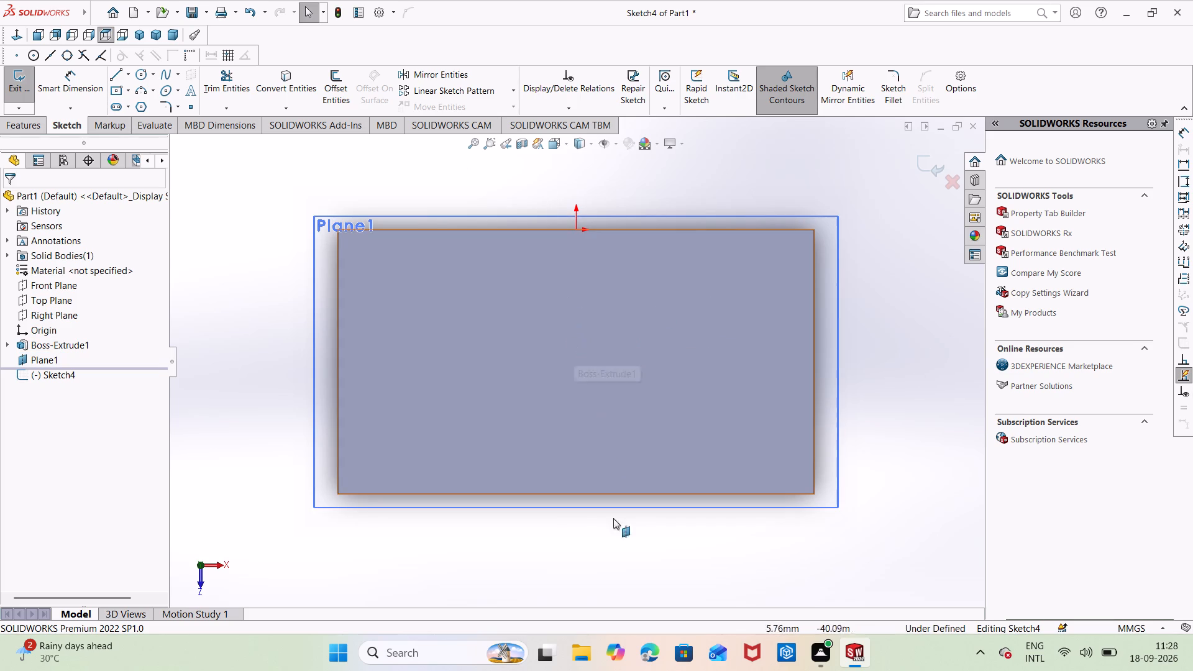
# Sketch a circle centred over the middle of the part's top face, at 0, -25, with a radius of 1 mm.
pyautogui.moveTo(598, 557); pyautogui.dragTo(655, 431, button='right')
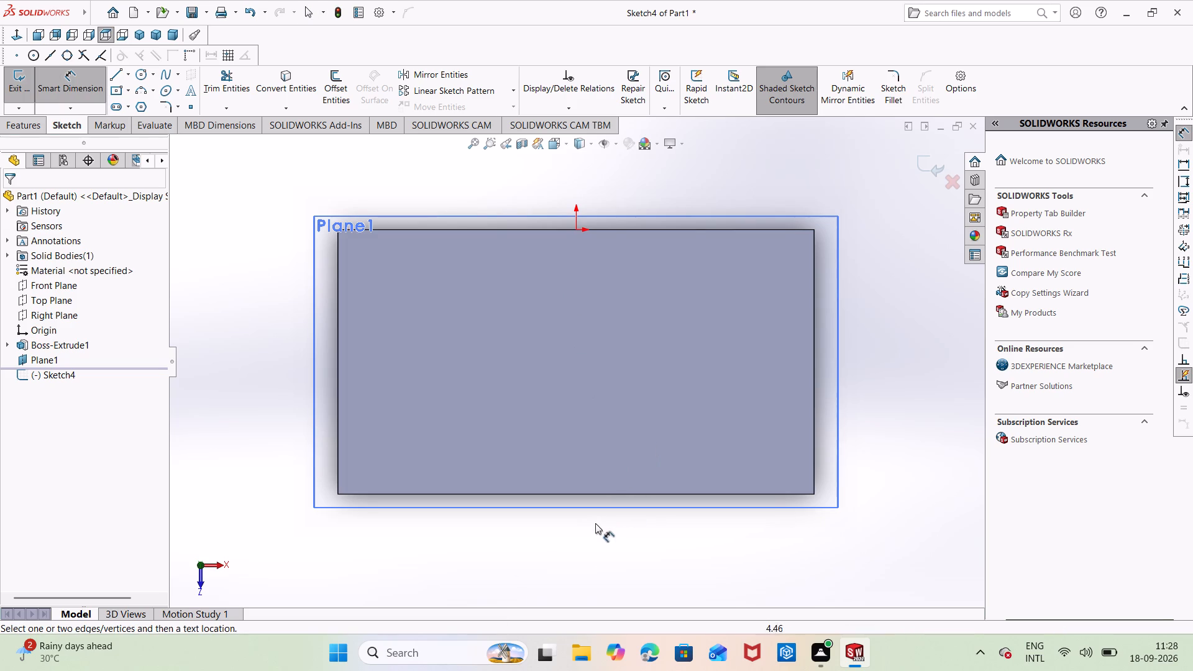
pyautogui.moveTo(595, 526); pyautogui.dragTo(665, 536, button='right')
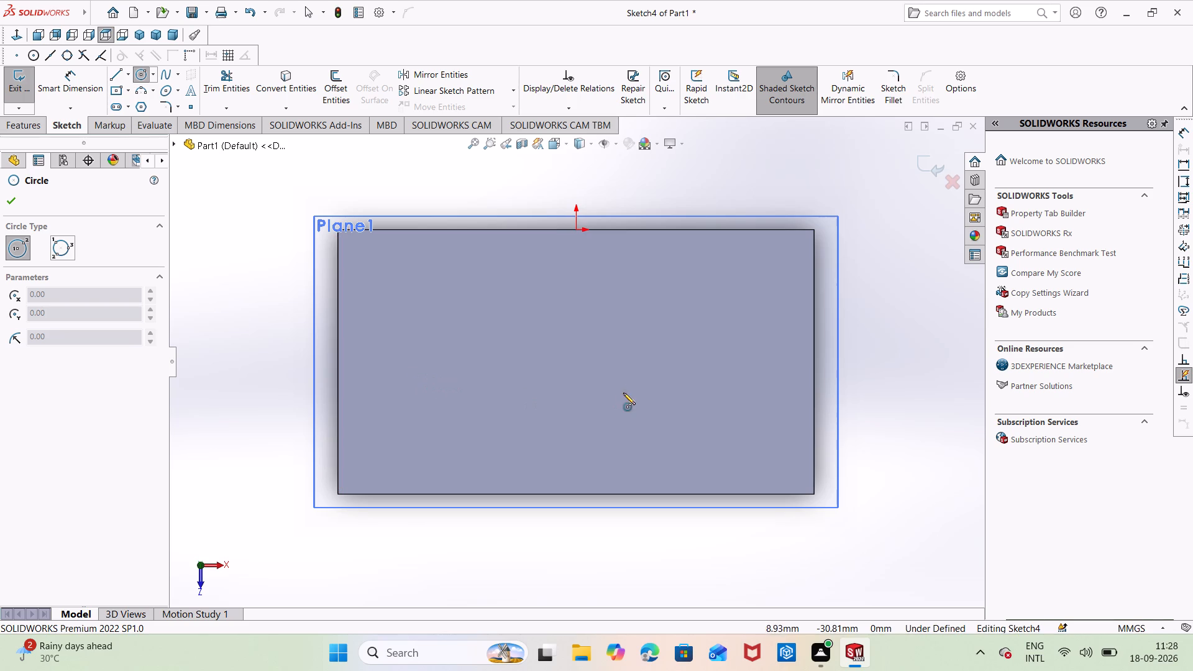
pyautogui.click(578, 362)
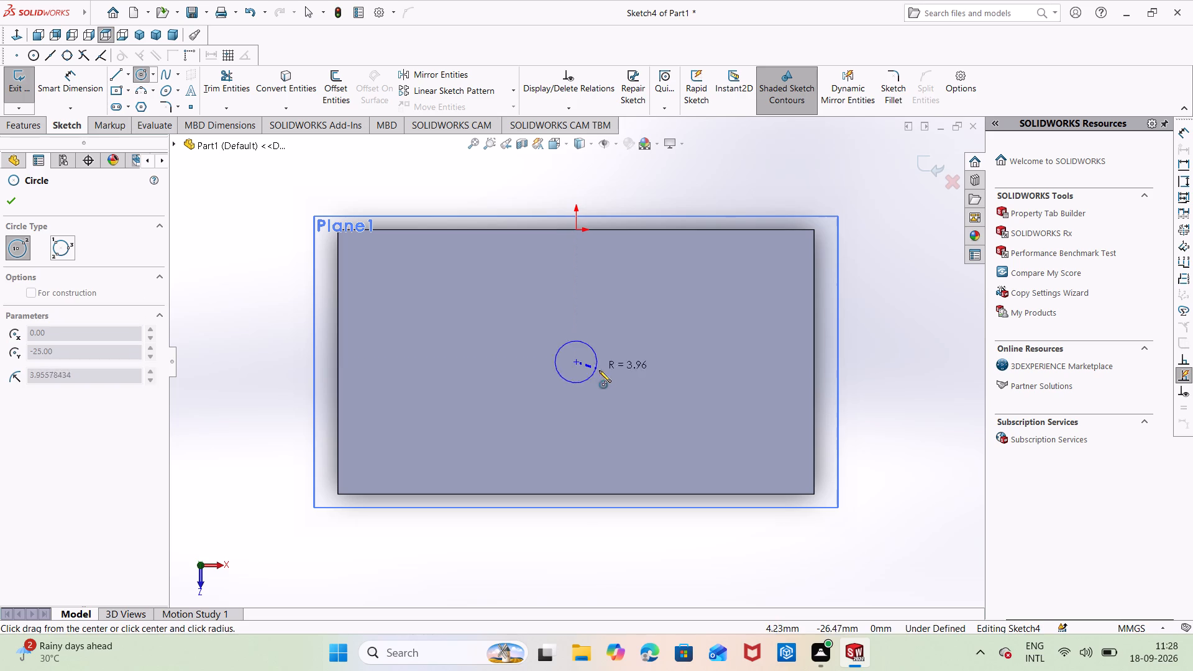
pyautogui.click(650, 388)
pyautogui.press('1')
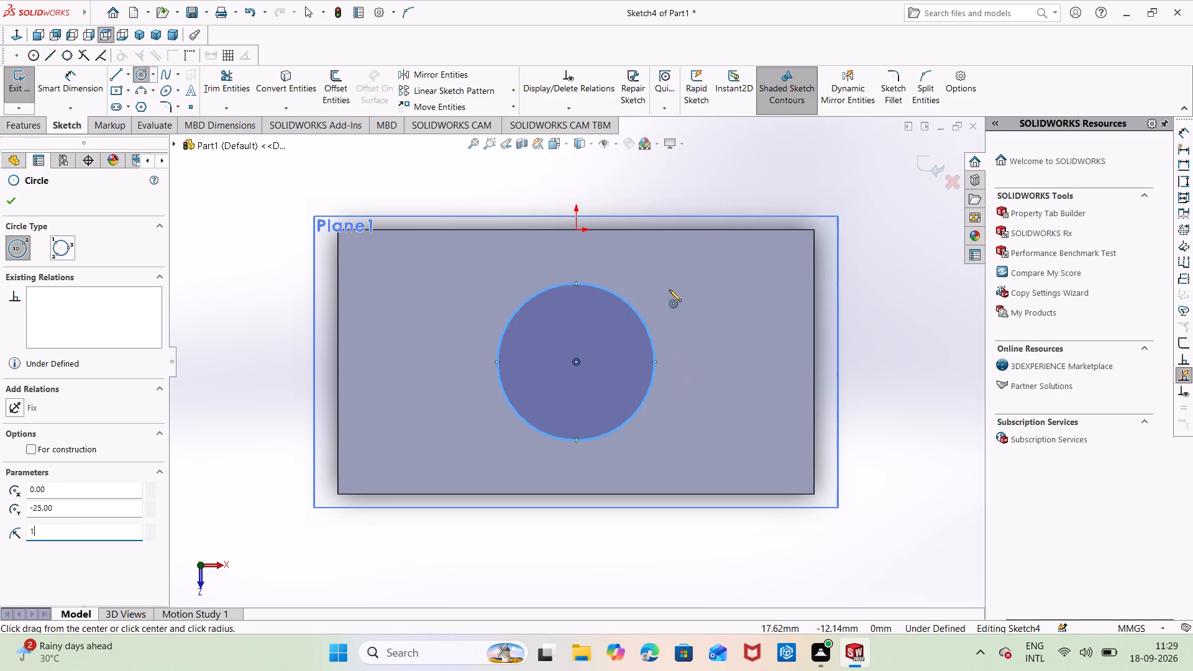
pyautogui.press('Escape')
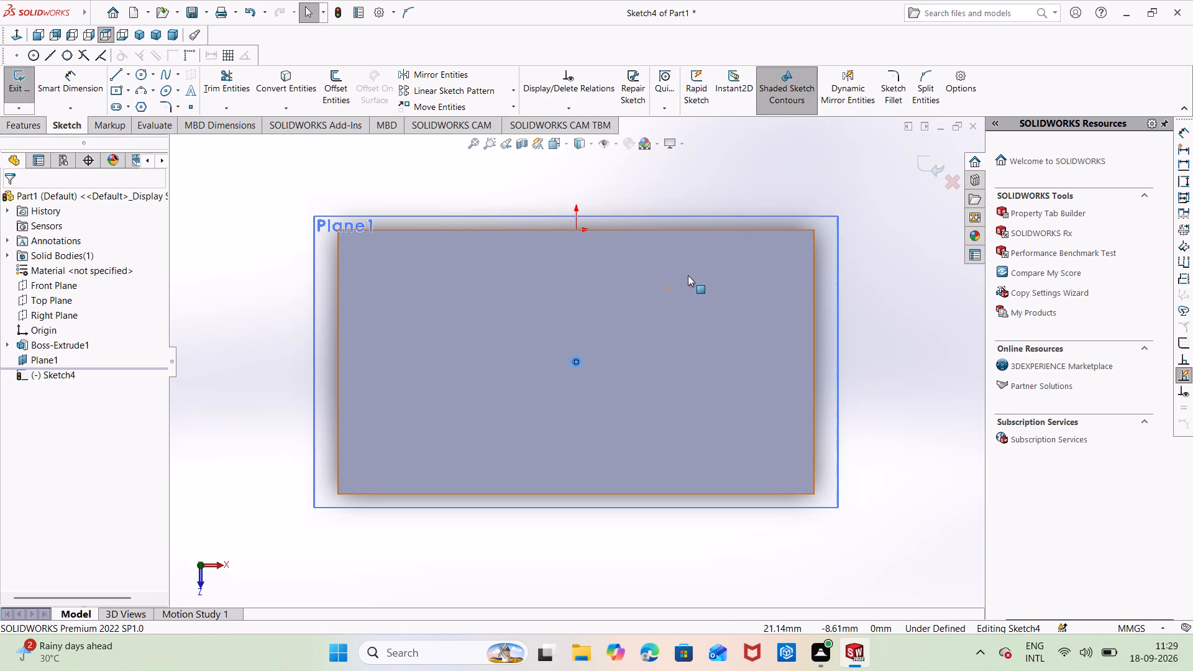
pyautogui.press('Escape')
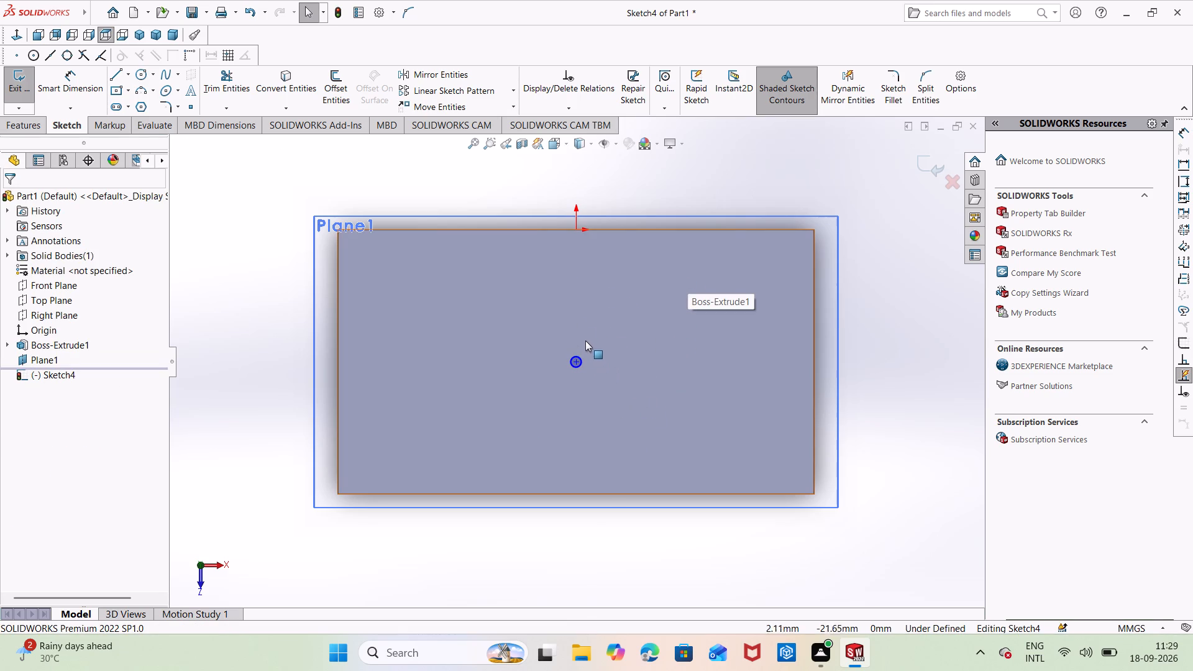
pyautogui.press('Escape')
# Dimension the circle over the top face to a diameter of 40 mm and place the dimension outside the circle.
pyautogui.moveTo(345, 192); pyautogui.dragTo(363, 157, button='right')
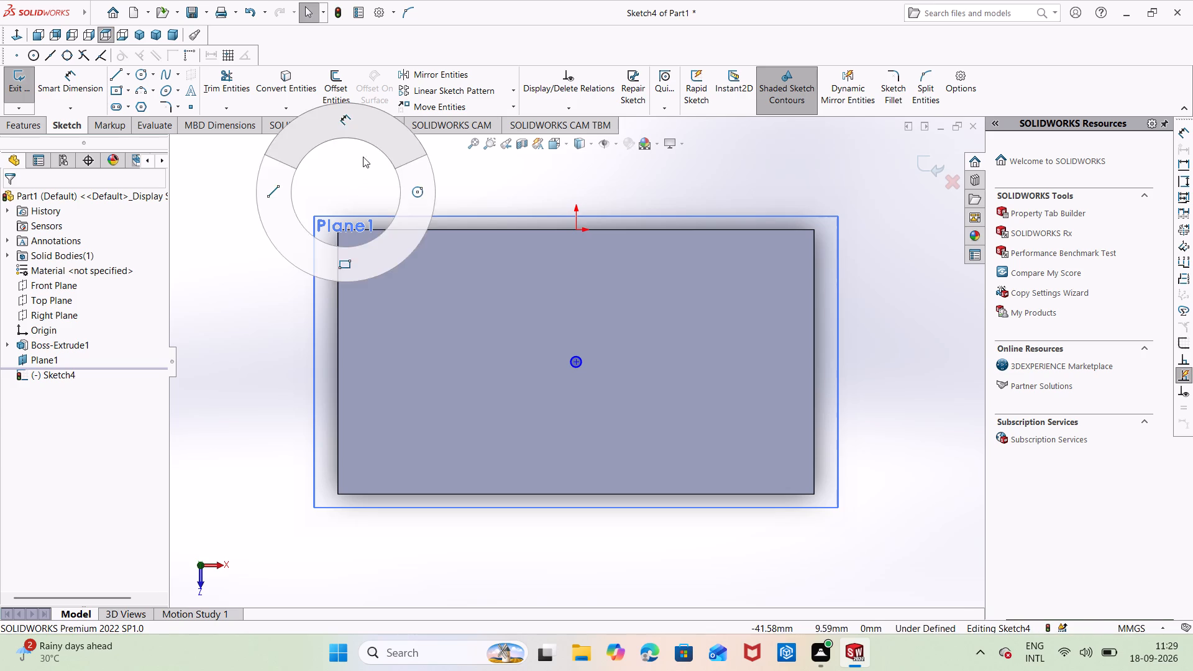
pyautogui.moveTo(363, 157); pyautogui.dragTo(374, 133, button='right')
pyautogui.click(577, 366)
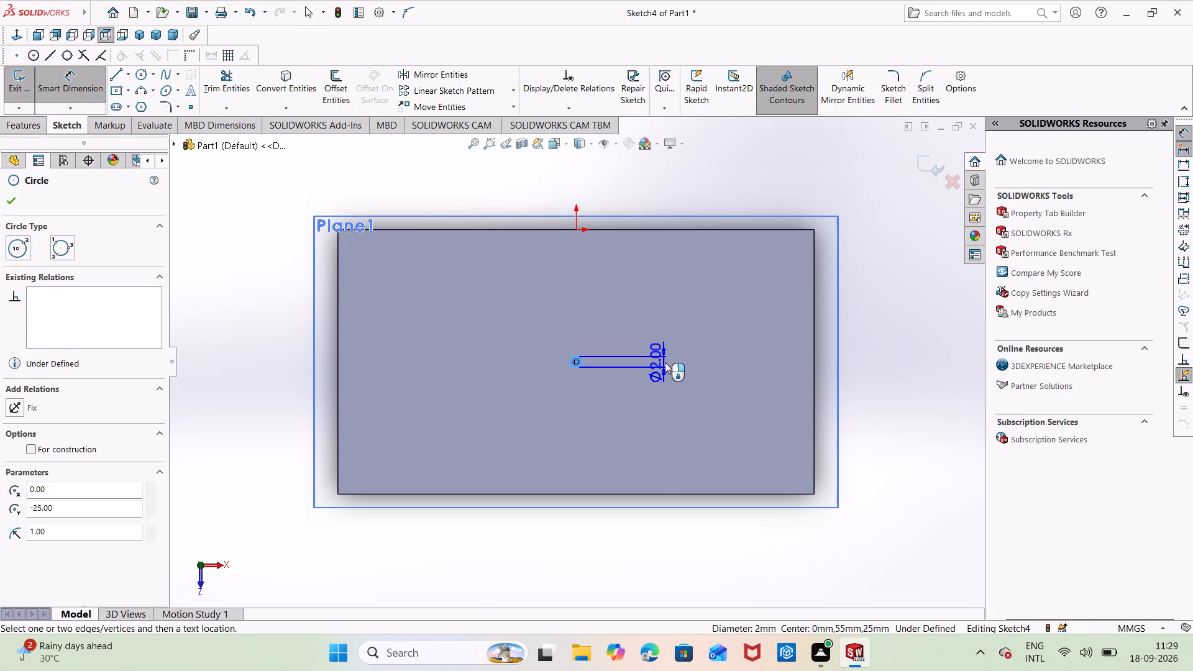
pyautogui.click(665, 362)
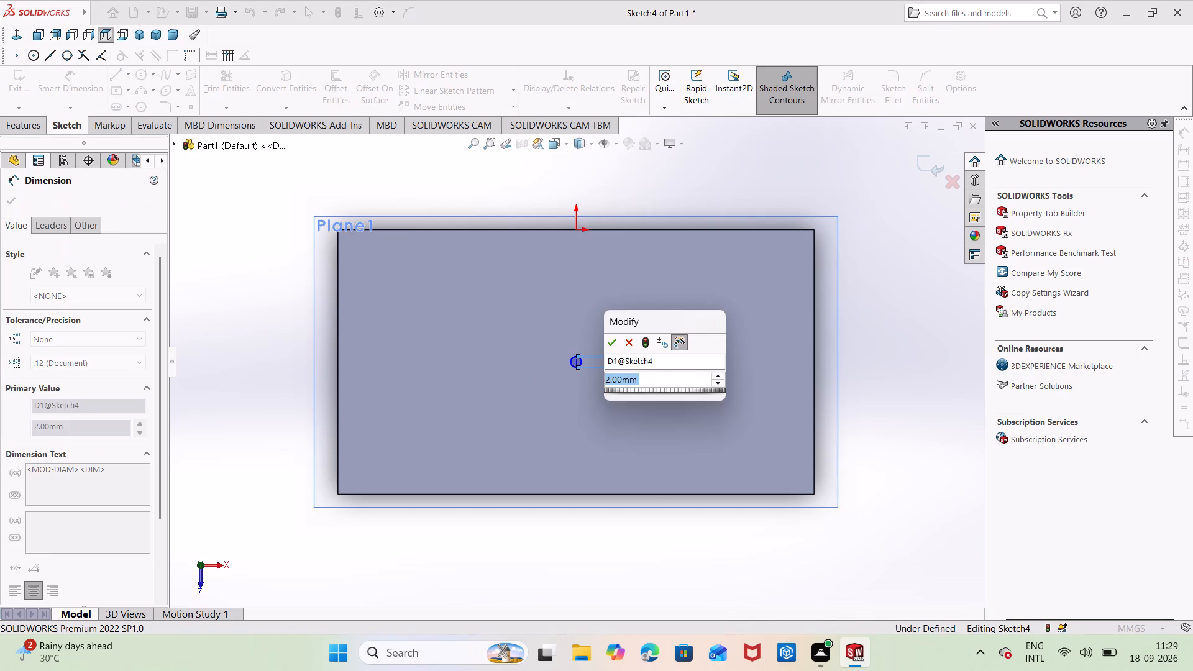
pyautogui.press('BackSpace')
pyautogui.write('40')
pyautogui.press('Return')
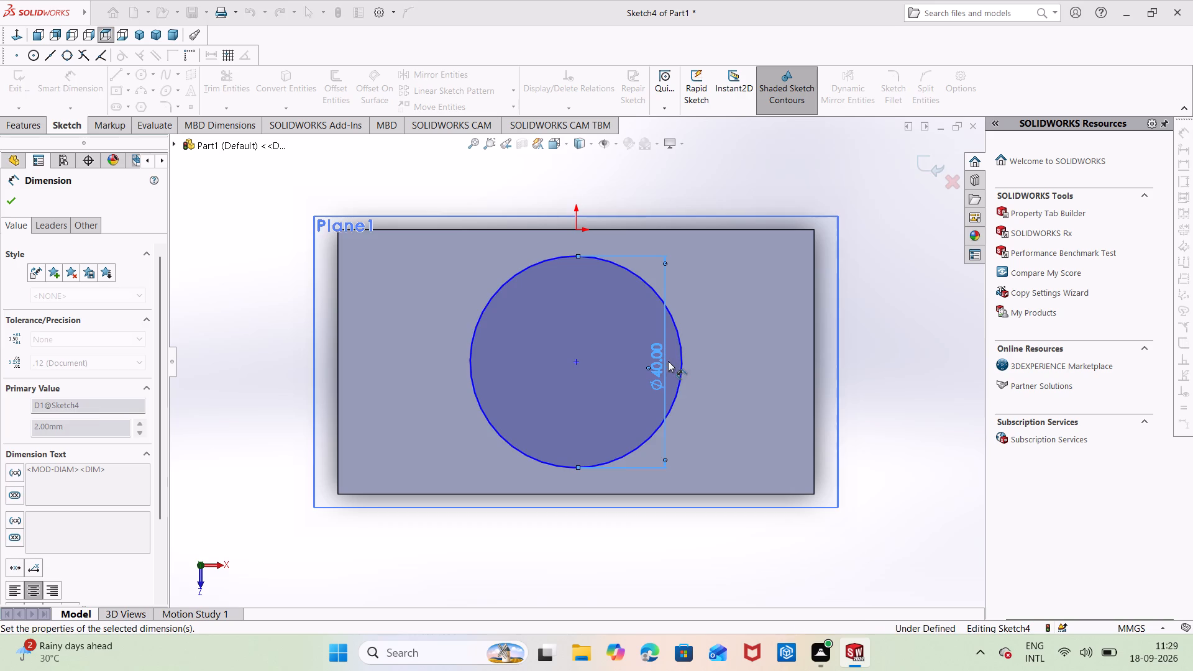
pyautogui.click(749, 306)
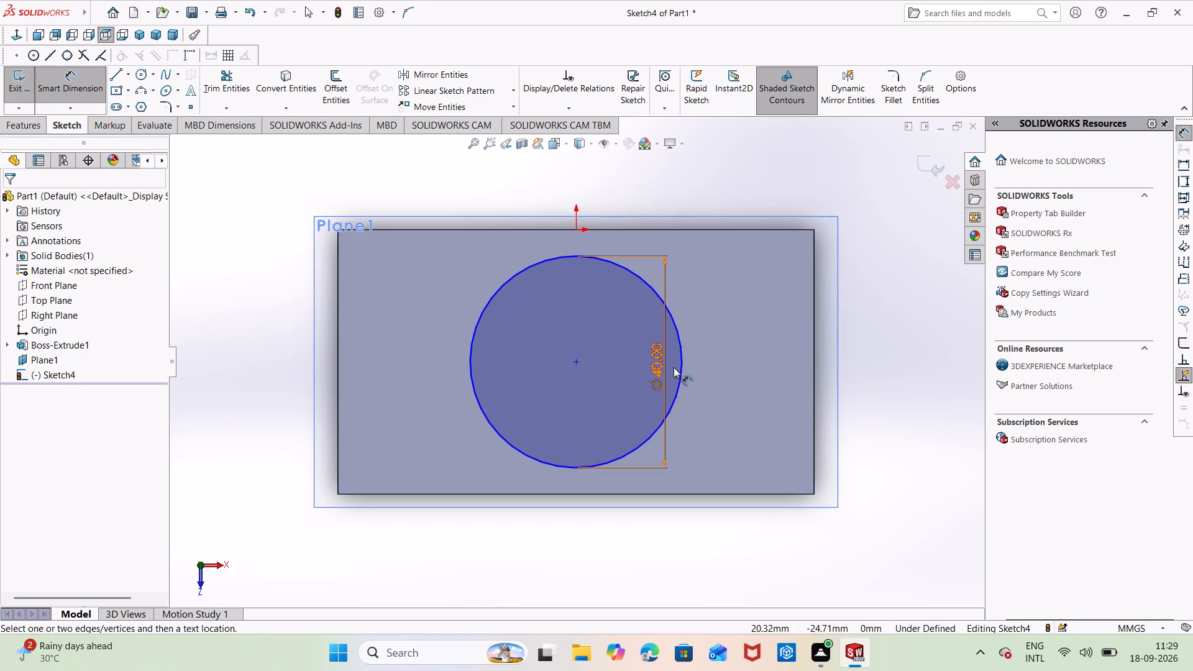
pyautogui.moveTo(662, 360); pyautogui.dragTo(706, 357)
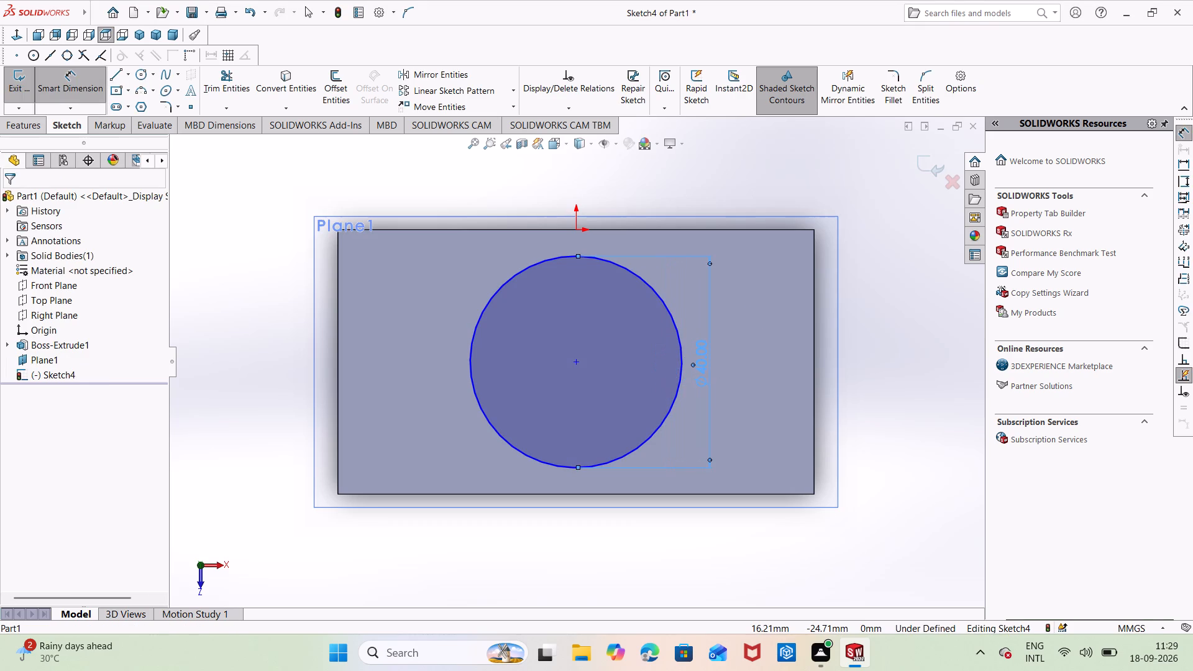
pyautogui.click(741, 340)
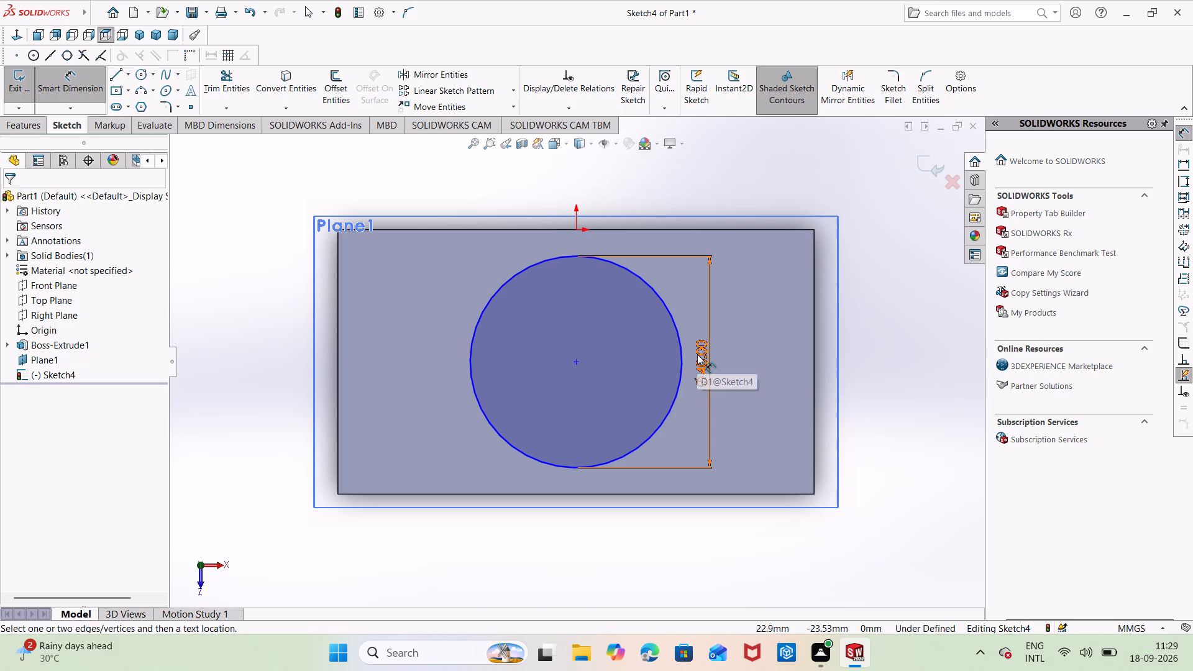
# Undo the circle's diameter dimension and the circle itself, leaving the sketch on the offset plane empty.
pyautogui.hotkey('ctrl', 'z')
pyautogui.hotkey('ctrl', 'z')
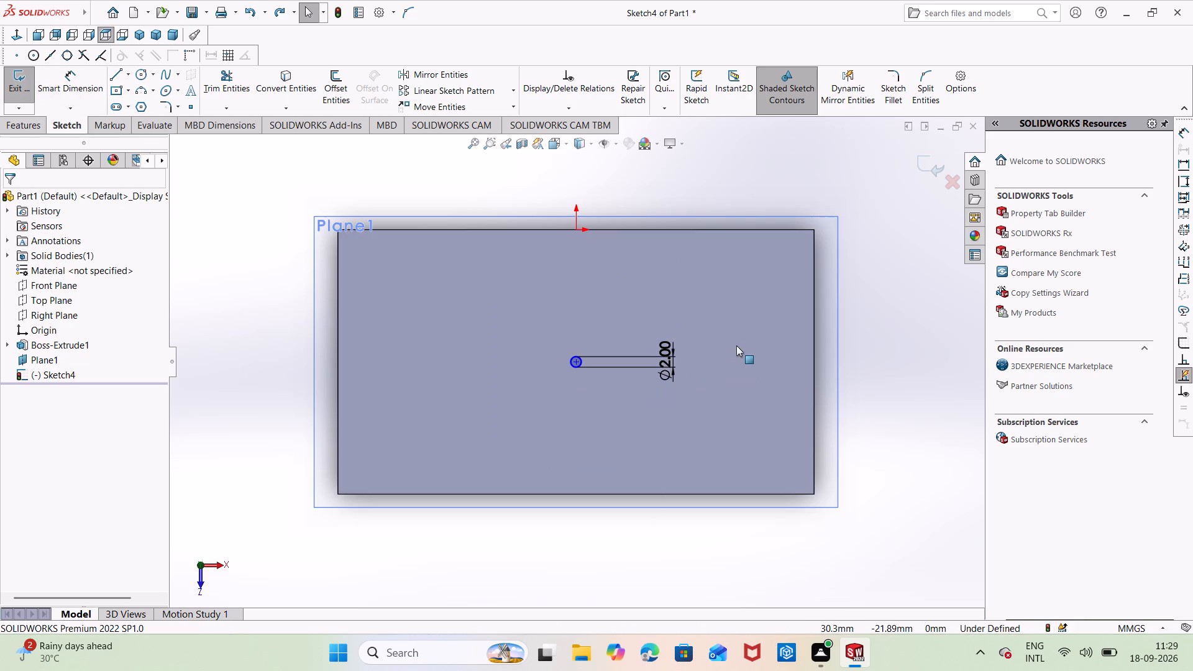
pyautogui.hotkey('ctrl', 'z')
pyautogui.hotkey('ctrl', 'z')
pyautogui.hotkey('ctrl', 'z')
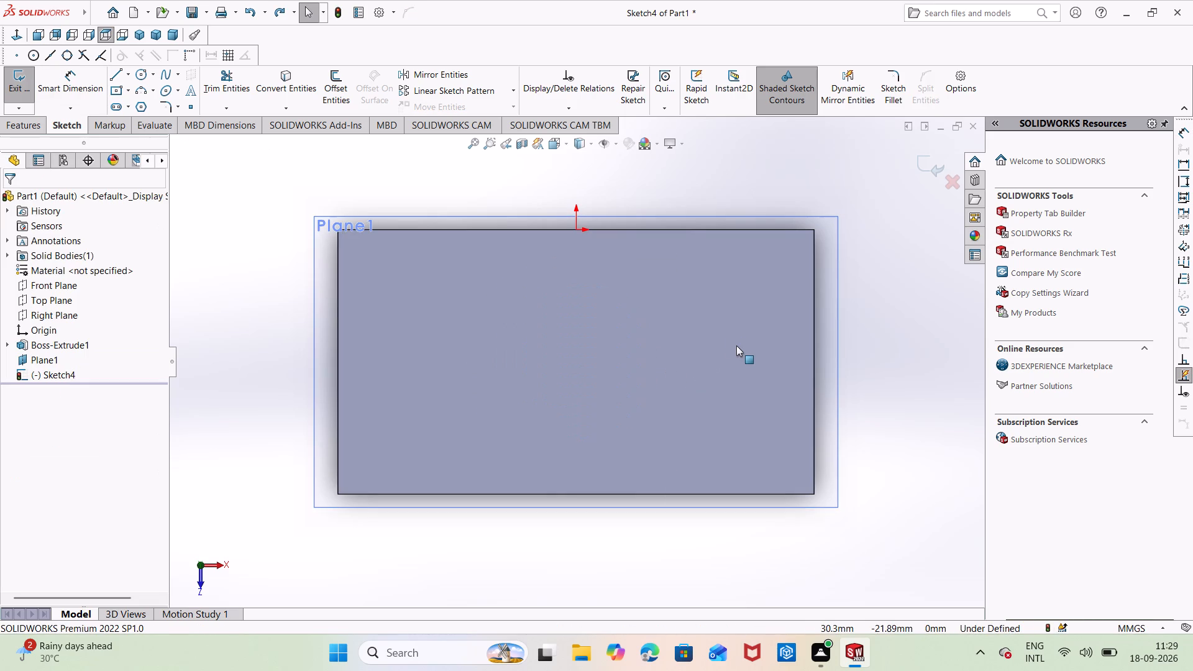
pyautogui.press('Escape')
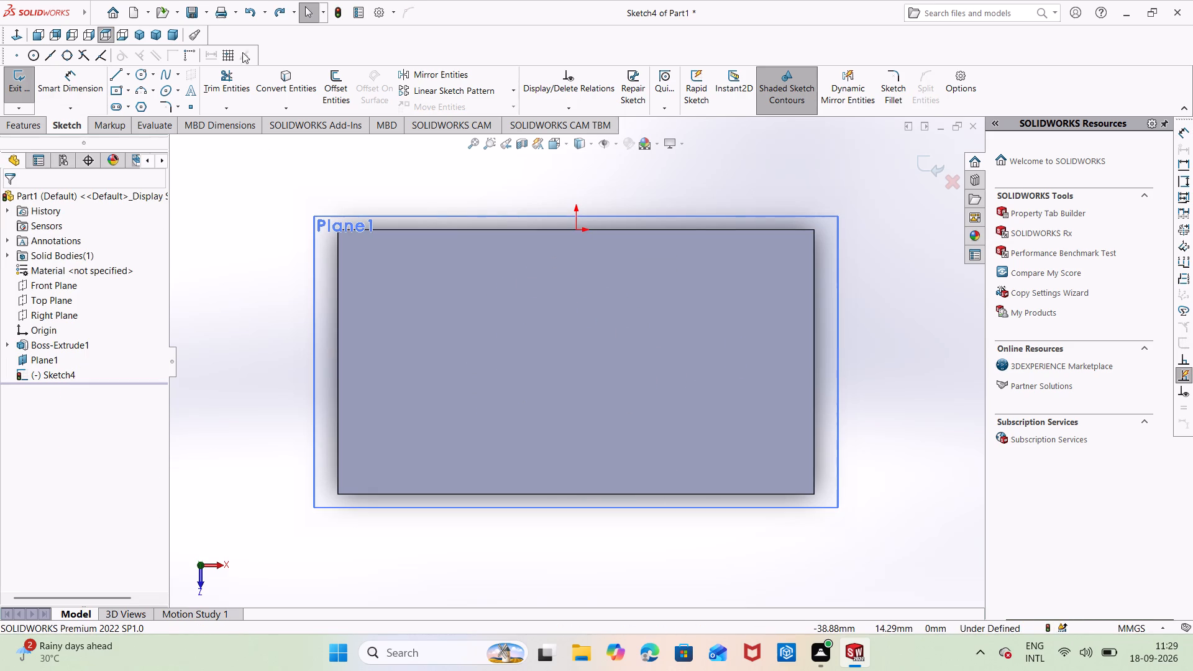
# Sketch a centre rectangle about 30.5 mm by 26.3 mm near the middle of the part's top face.
pyautogui.click(122, 91)
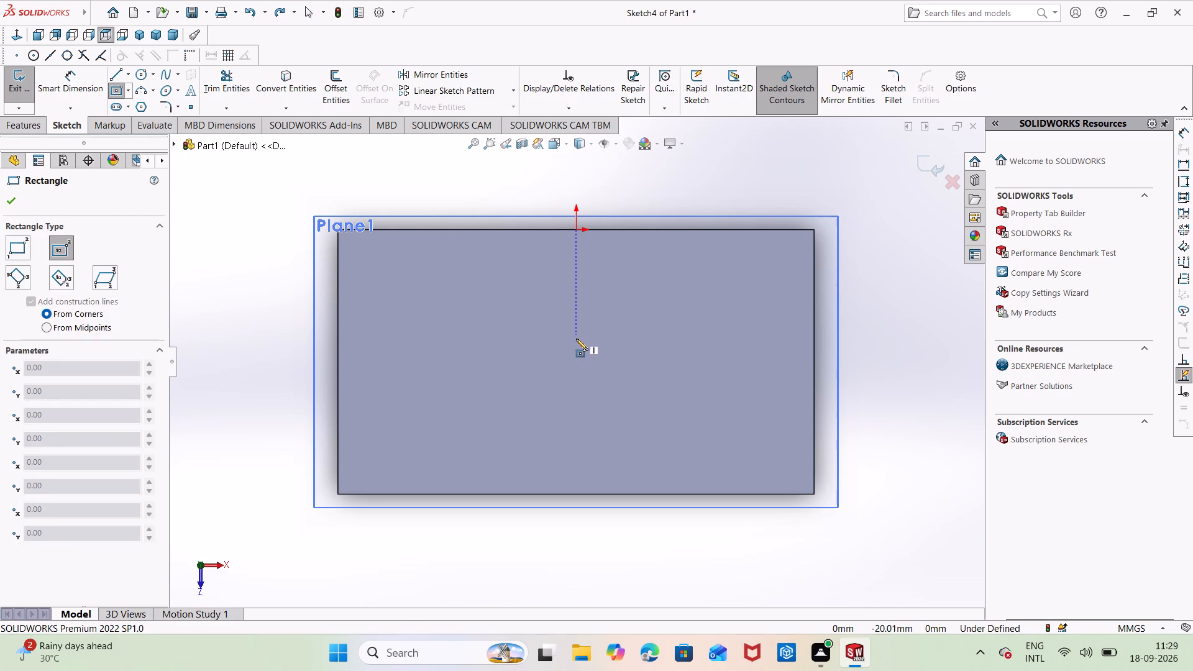
pyautogui.click(580, 370)
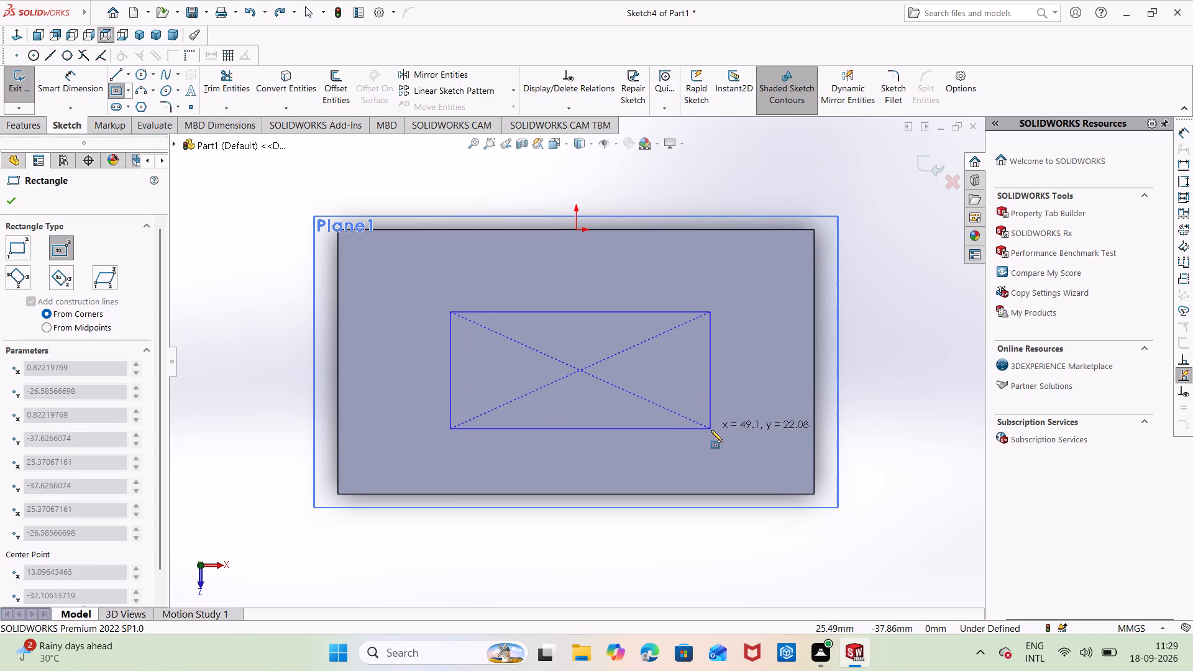
pyautogui.click(661, 440)
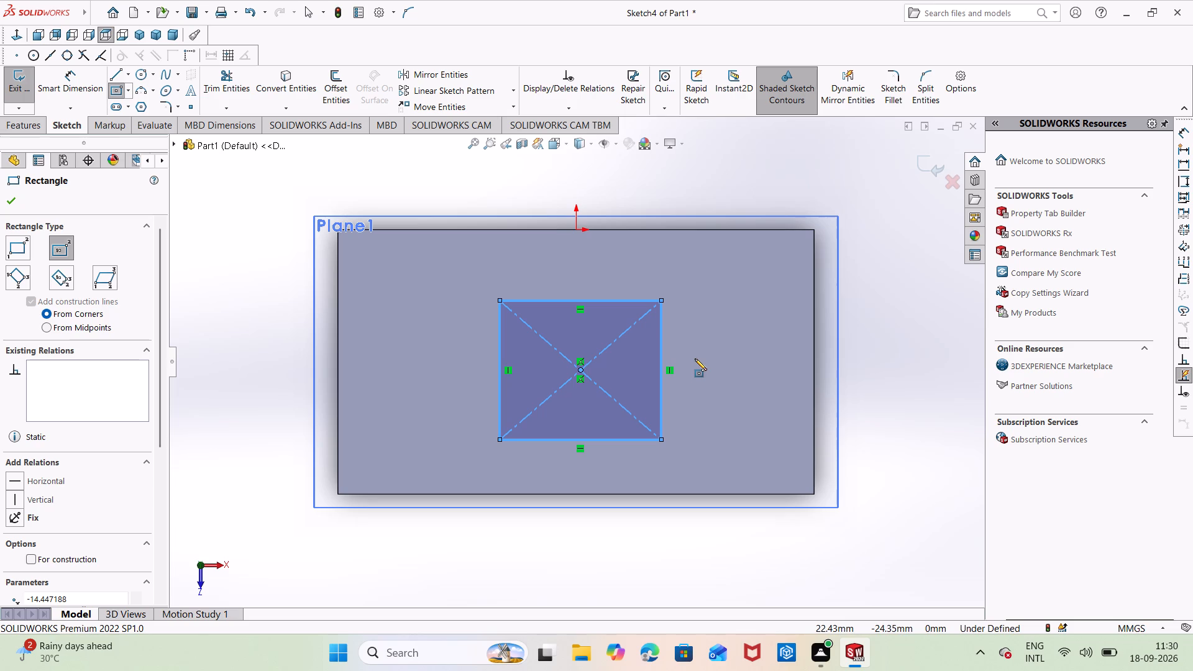
pyautogui.press('Escape')
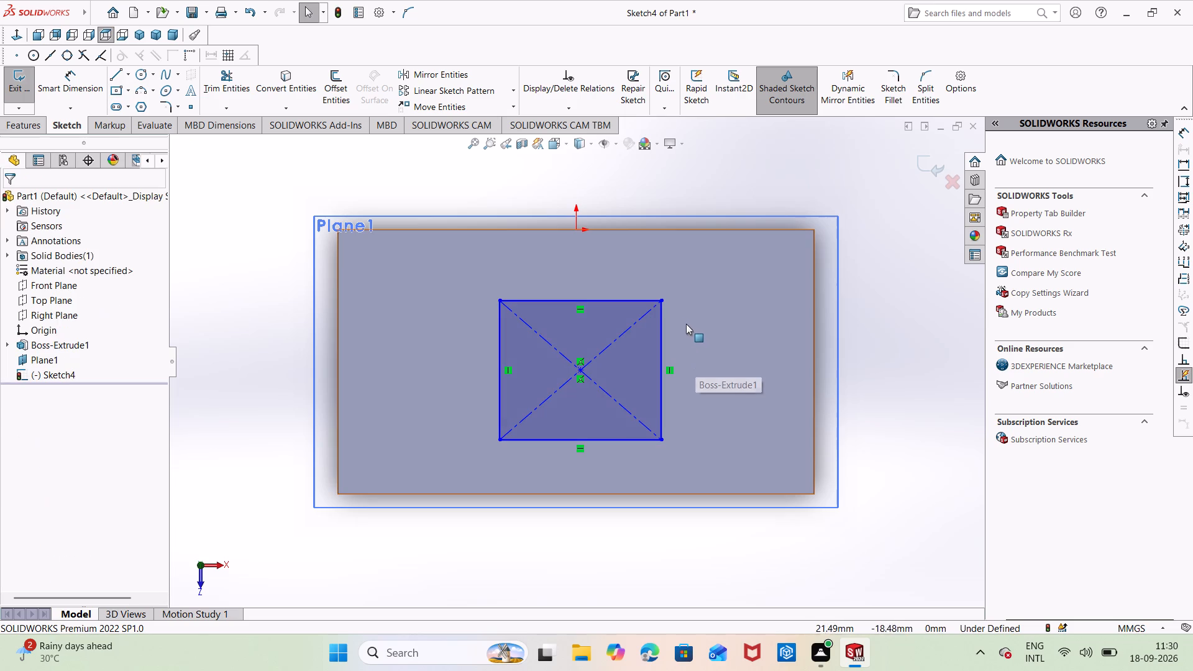
pyautogui.press('Escape')
# Dimension the rectangle's vertical side to 50 mm.
pyautogui.moveTo(715, 345); pyautogui.dragTo(718, 273, button='right')
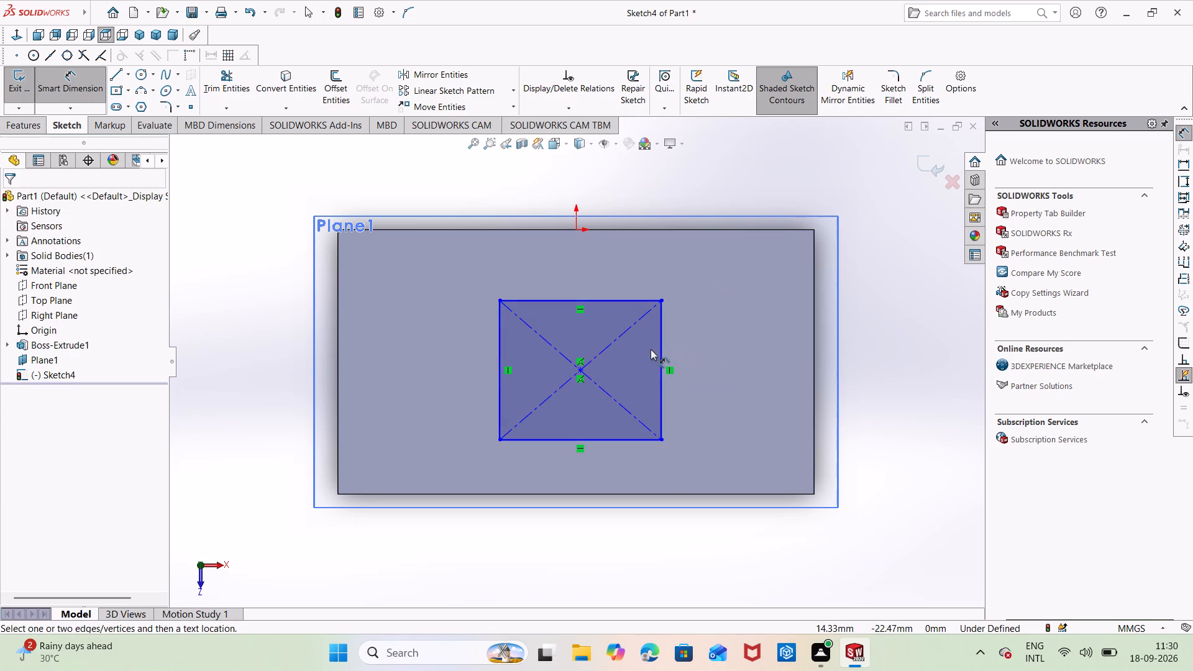
pyautogui.click(662, 358)
pyautogui.click(734, 373)
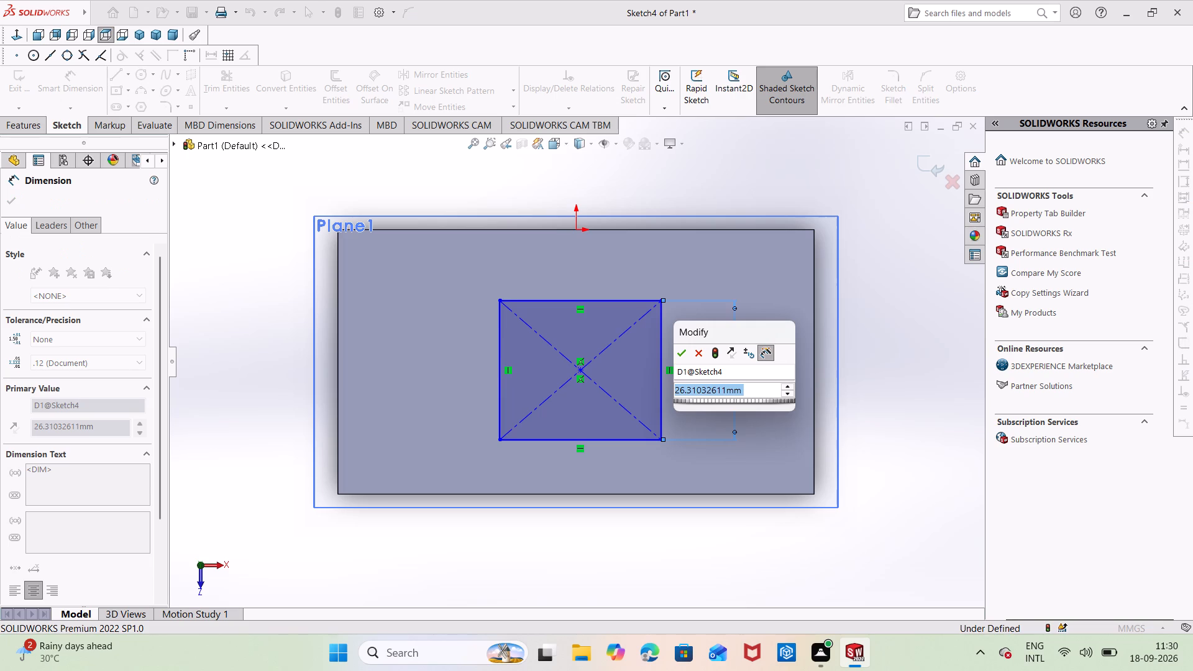
pyautogui.press('BackSpace')
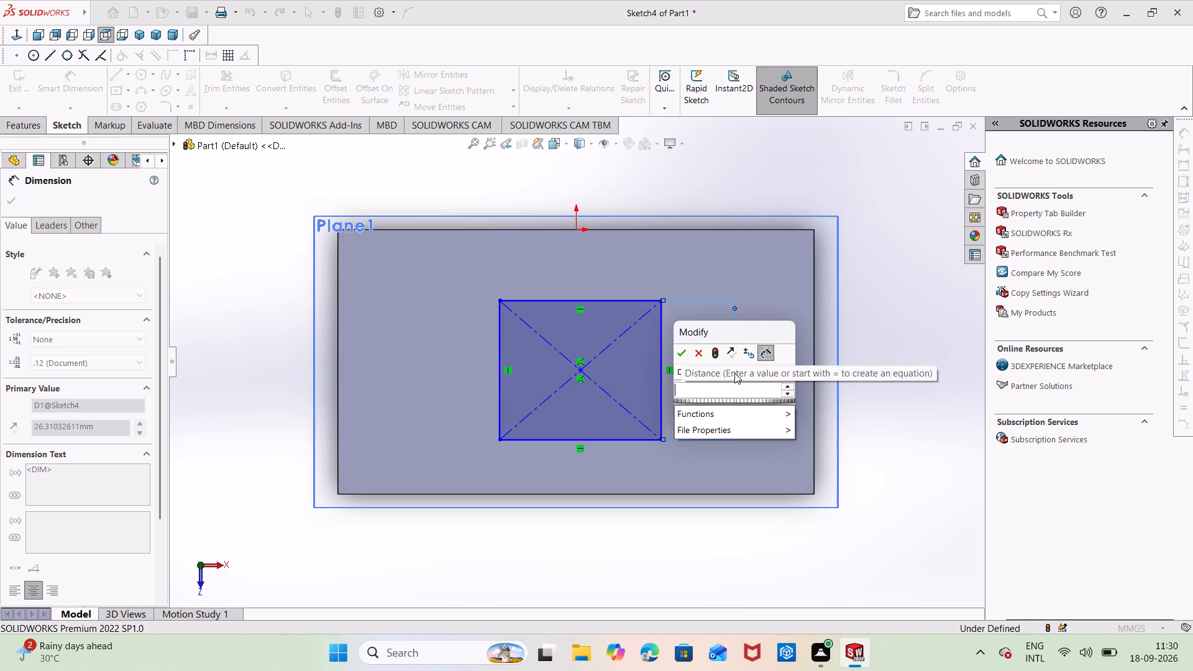
pyautogui.write('50')
pyautogui.press('Return')
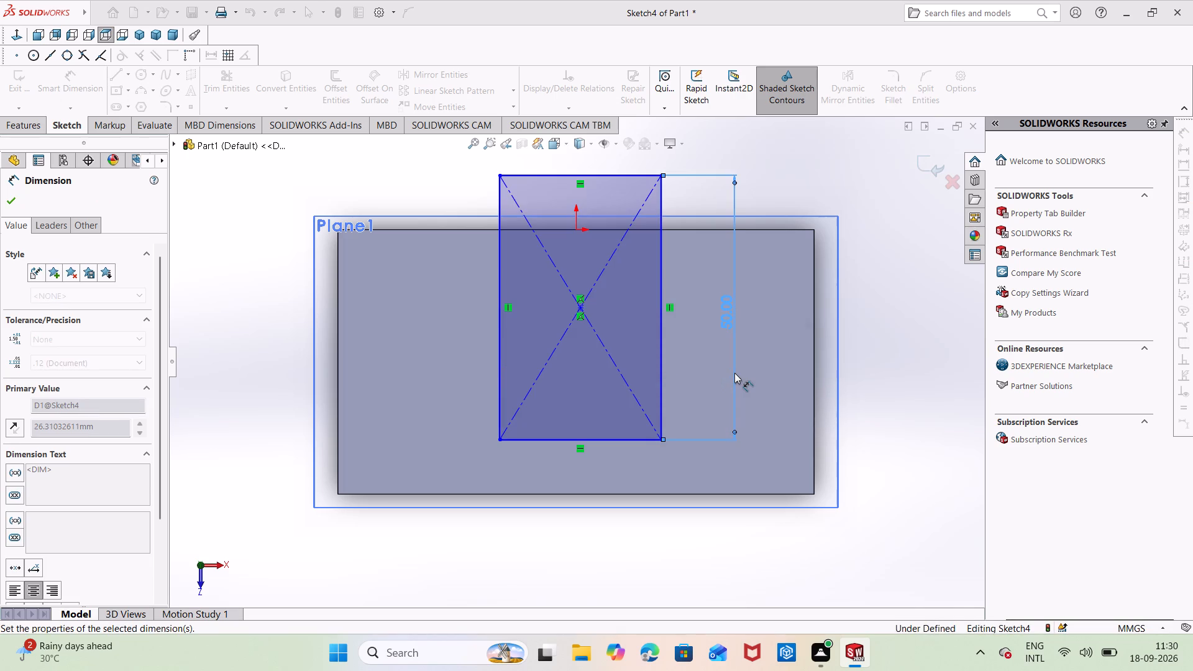
# Dimension the rectangle's lower horizontal side to 50 mm.
pyautogui.click(589, 443)
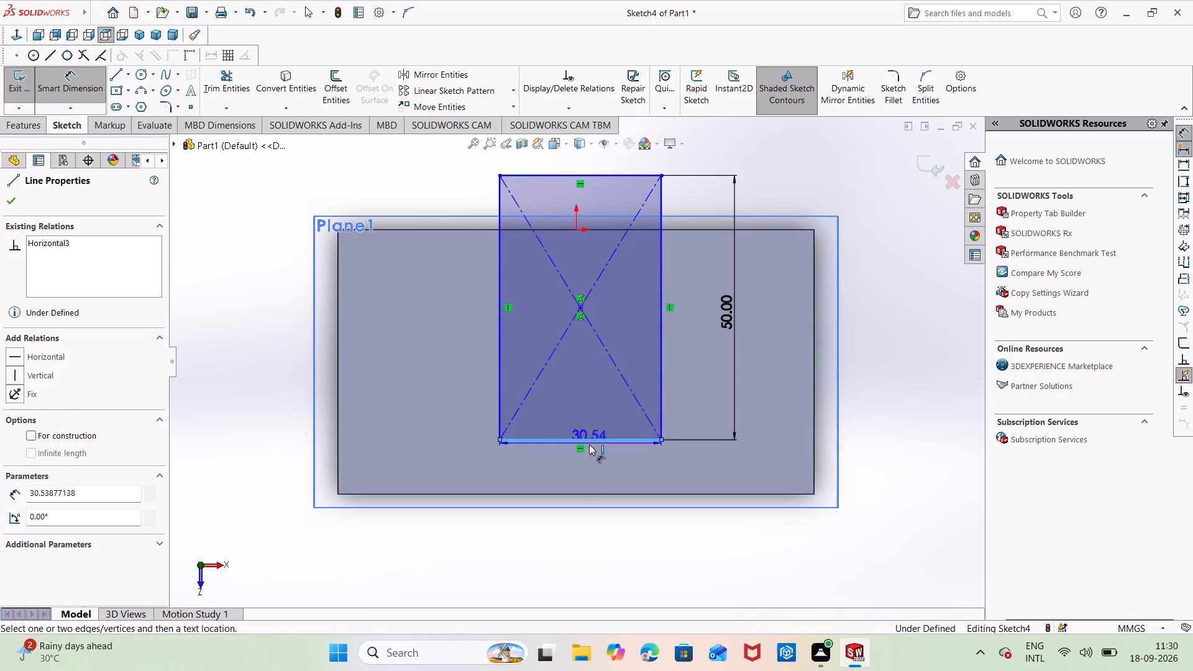
pyautogui.click(592, 483)
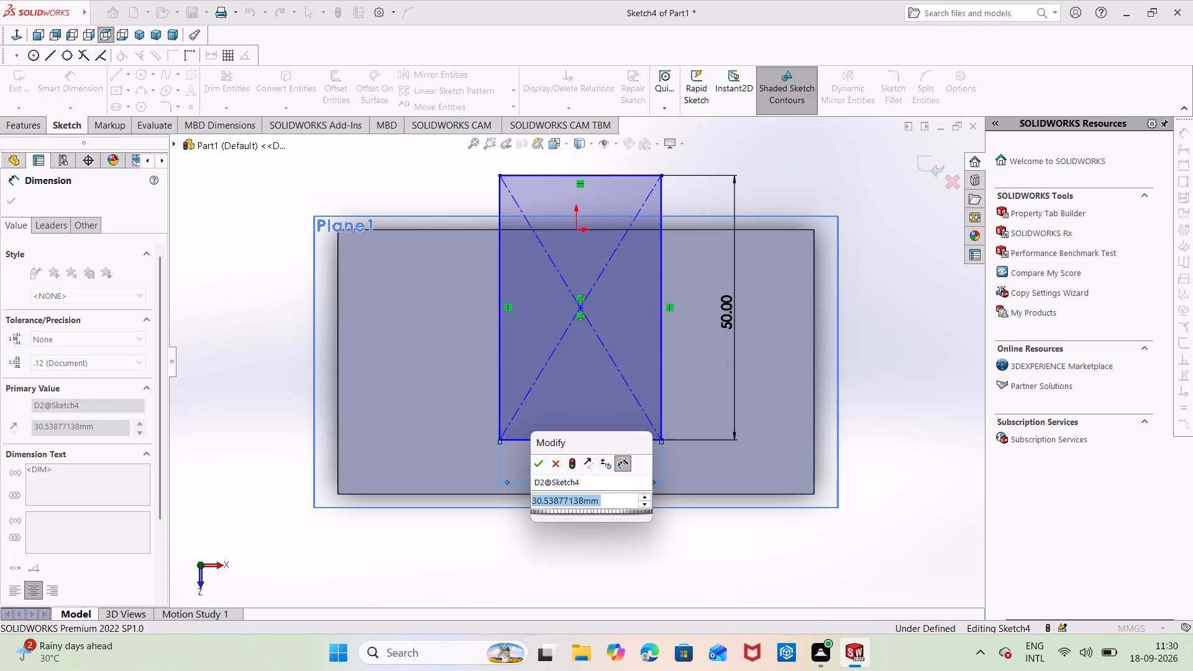
pyautogui.press('BackSpace')
pyautogui.write('50')
pyautogui.press('Return')
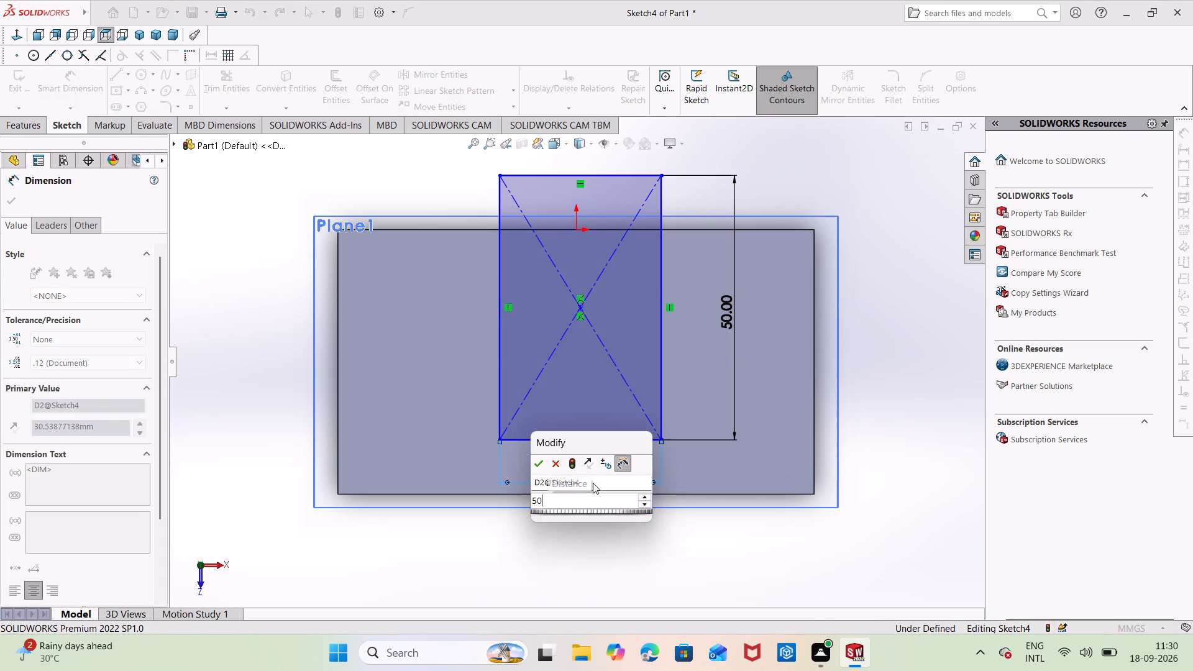
pyautogui.click(941, 344)
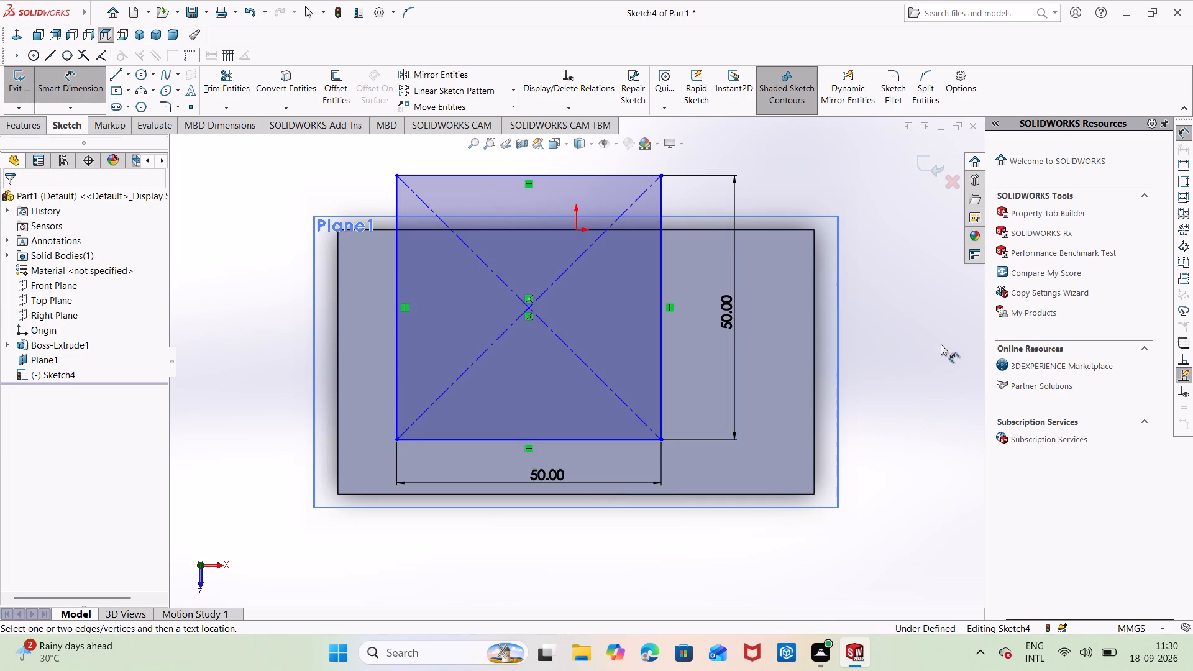
pyautogui.press('Escape')
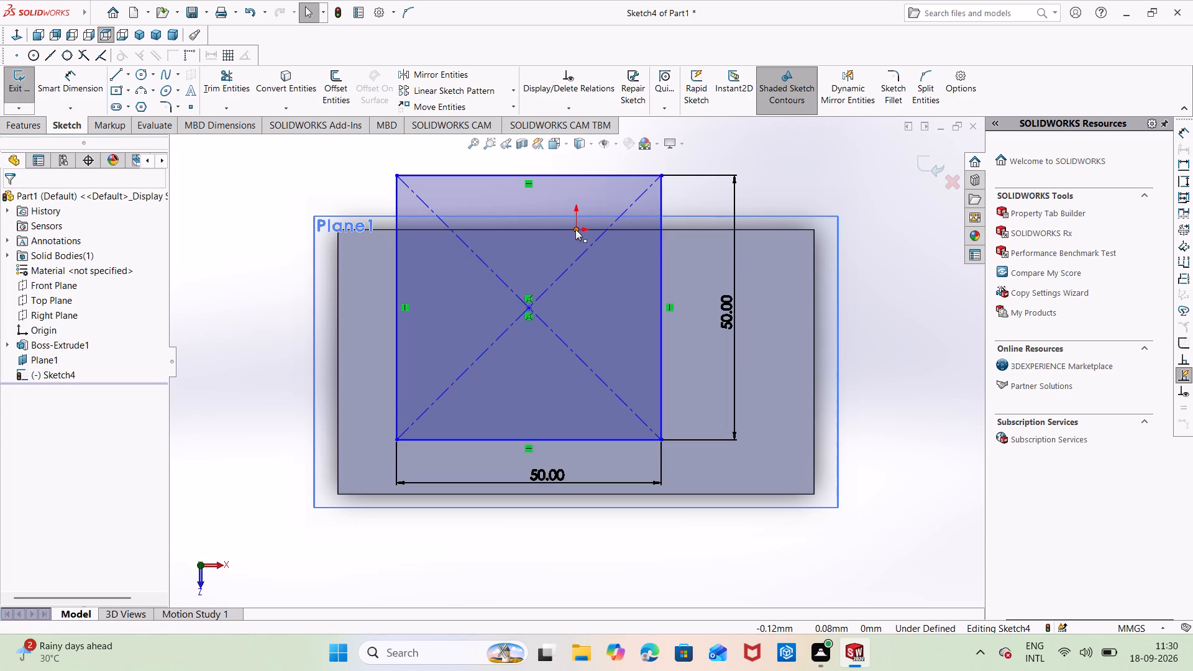
# Add a vertical relation between the origin and the centre point of the 50 mm square.
pyautogui.click(575, 229)
pyautogui.keyDown('shift'); pyautogui.click(528, 309); pyautogui.keyUp('shift')
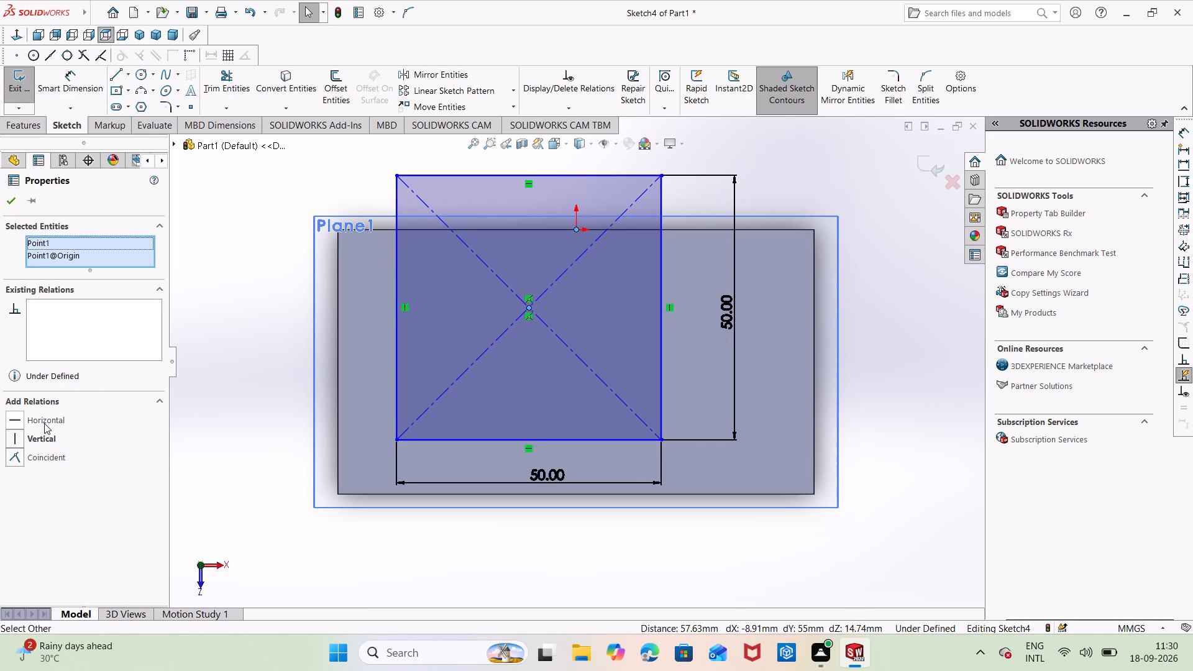
pyautogui.click(44, 439)
pyautogui.click(383, 377)
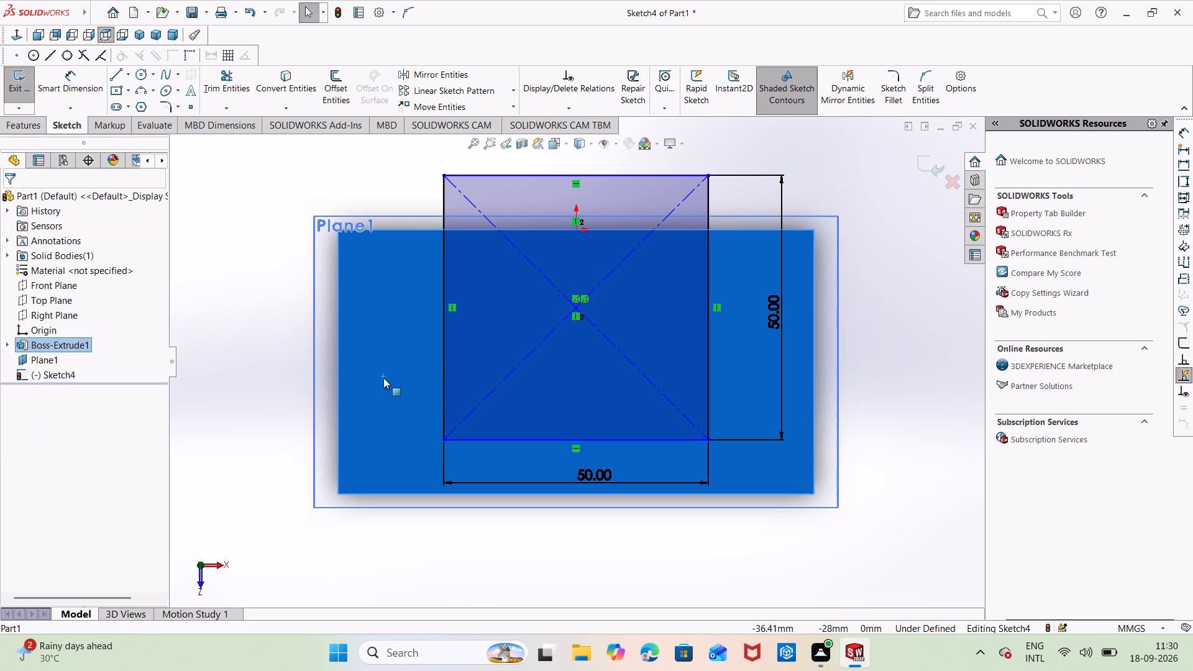
pyautogui.press('Escape')
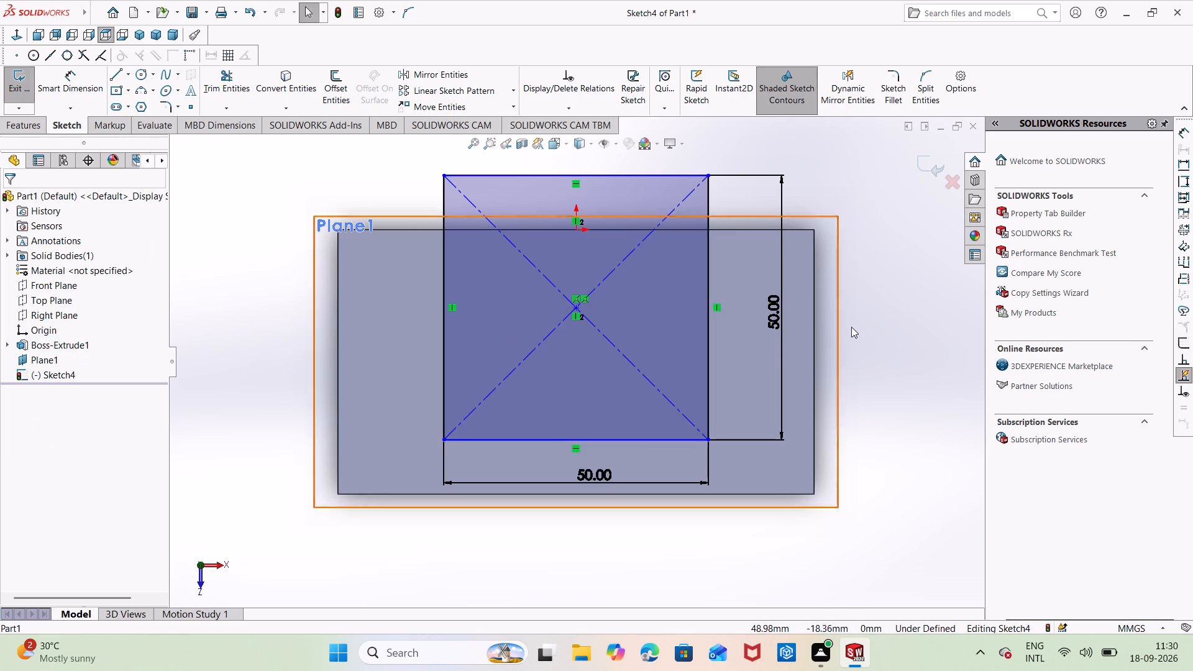
# Shift the square about 2 mm downwards, towards the middle of the part's top face.
pyautogui.moveTo(675, 355); pyautogui.dragTo(659, 386)
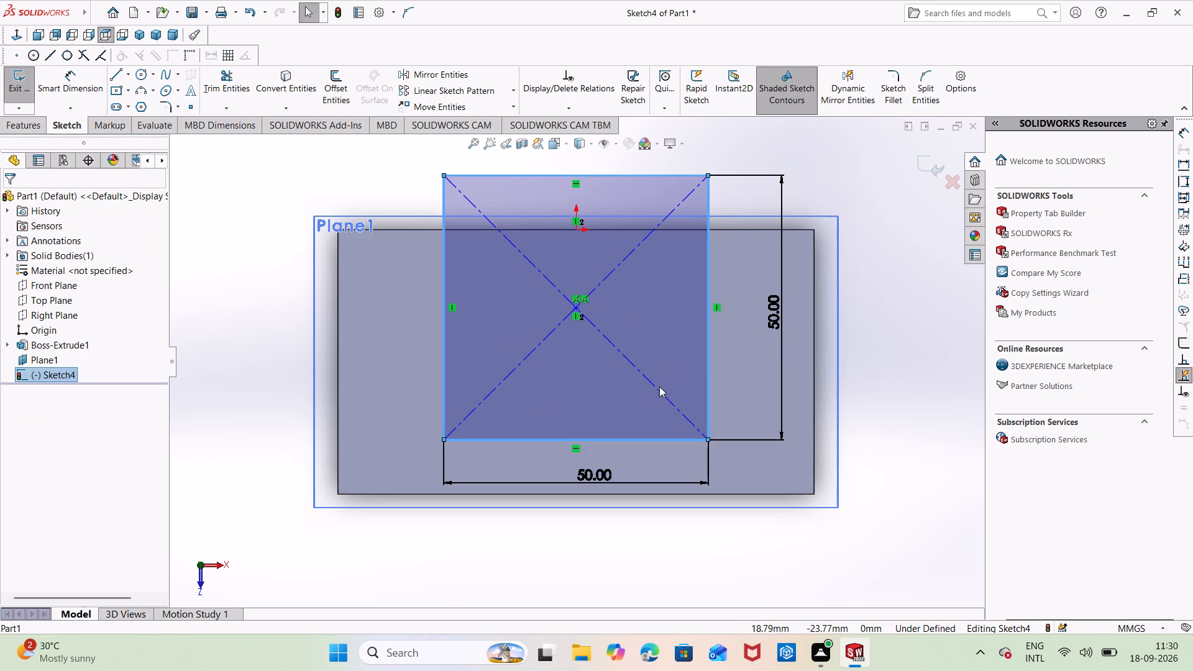
pyautogui.moveTo(659, 386); pyautogui.dragTo(634, 555)
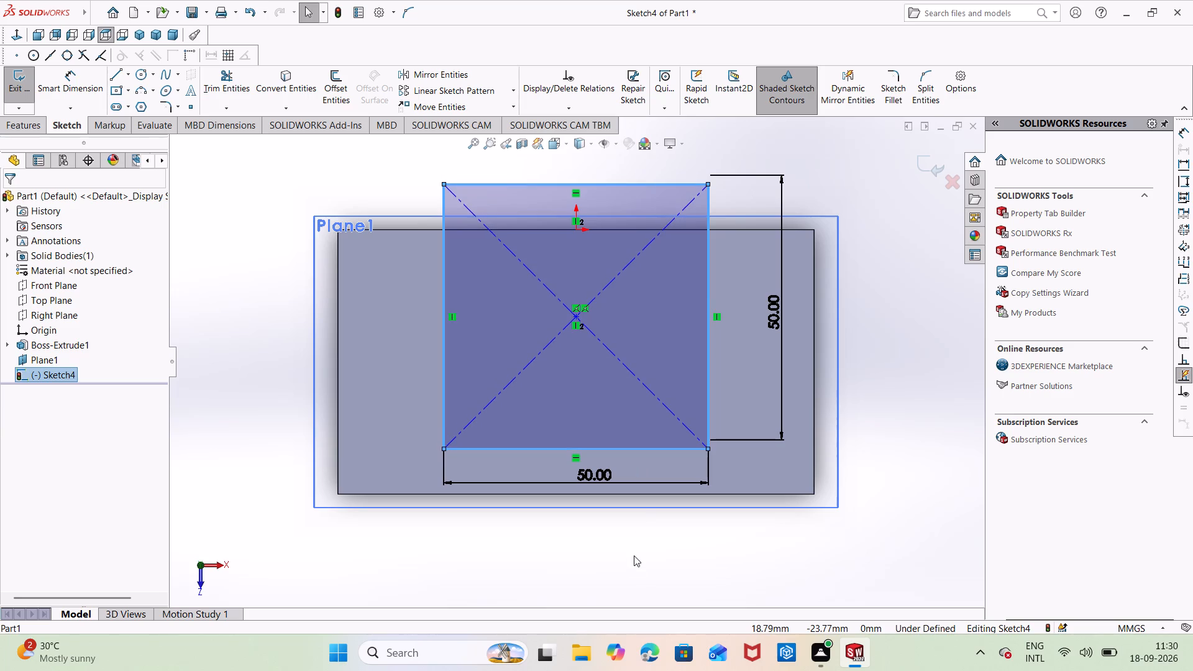
pyautogui.moveTo(634, 555); pyautogui.dragTo(613, 667)
pyautogui.press('Escape')
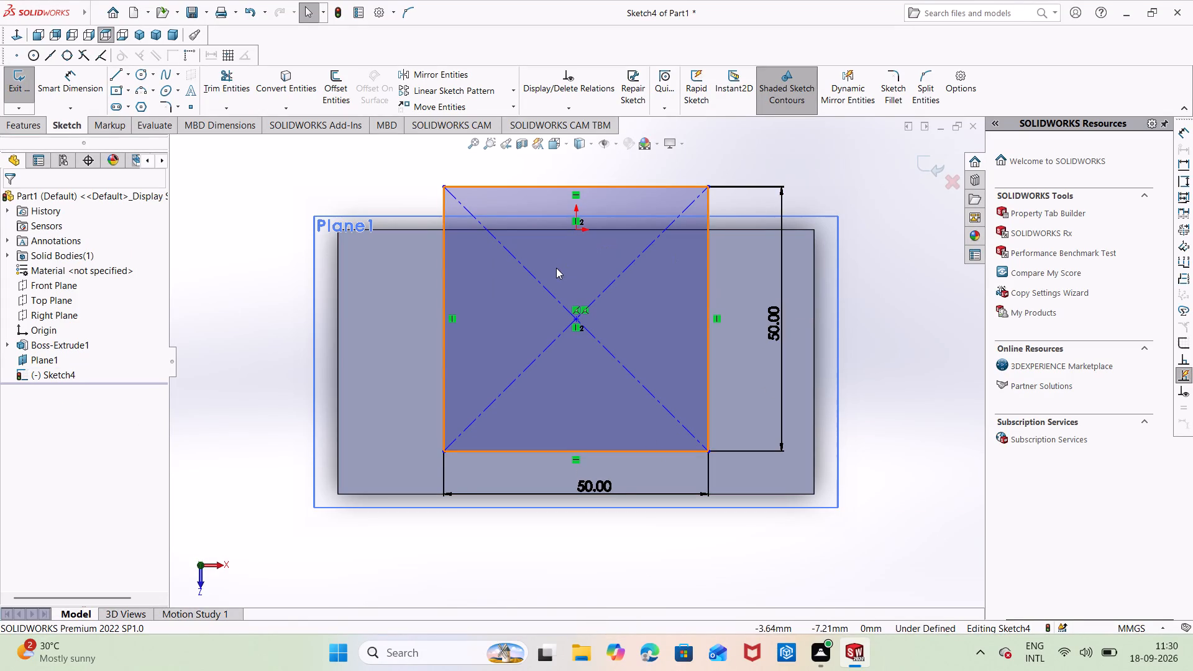
# Try to make the midpoint of the square's upper edge coincident with the square's centre point.
pyautogui.click(574, 189)
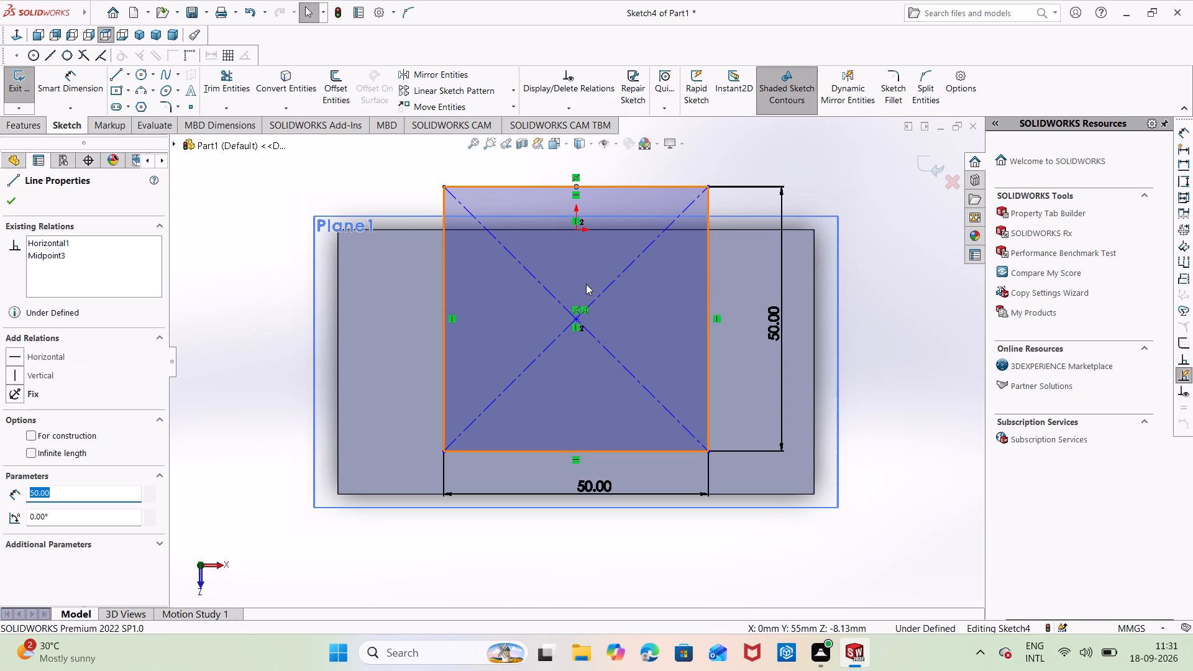
pyautogui.press('Escape')
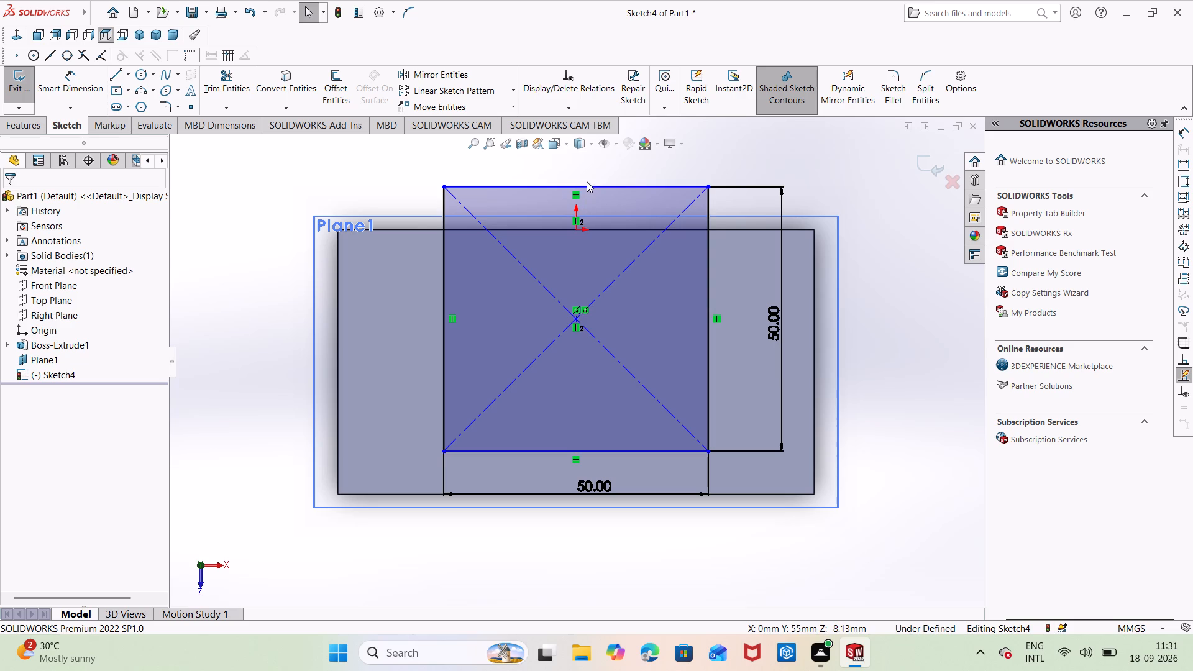
pyautogui.keyDown('ctrl'); pyautogui.click(574, 186); pyautogui.keyUp('ctrl')
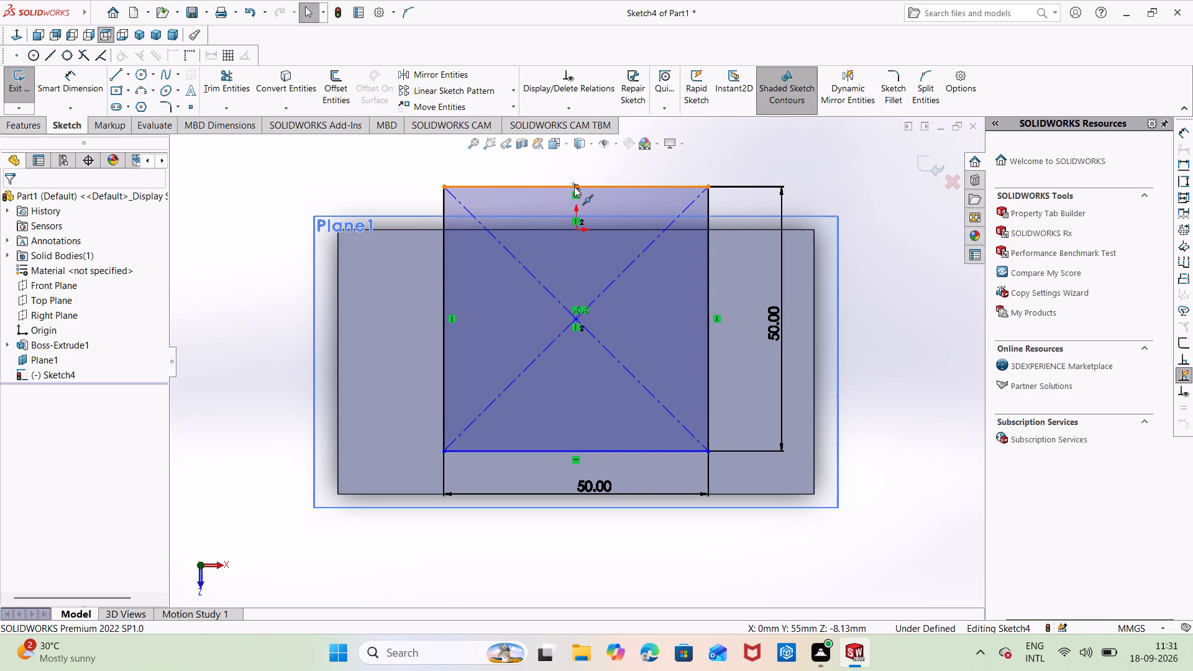
pyautogui.keyDown('ctrl'); pyautogui.click(578, 320); pyautogui.keyUp('ctrl')
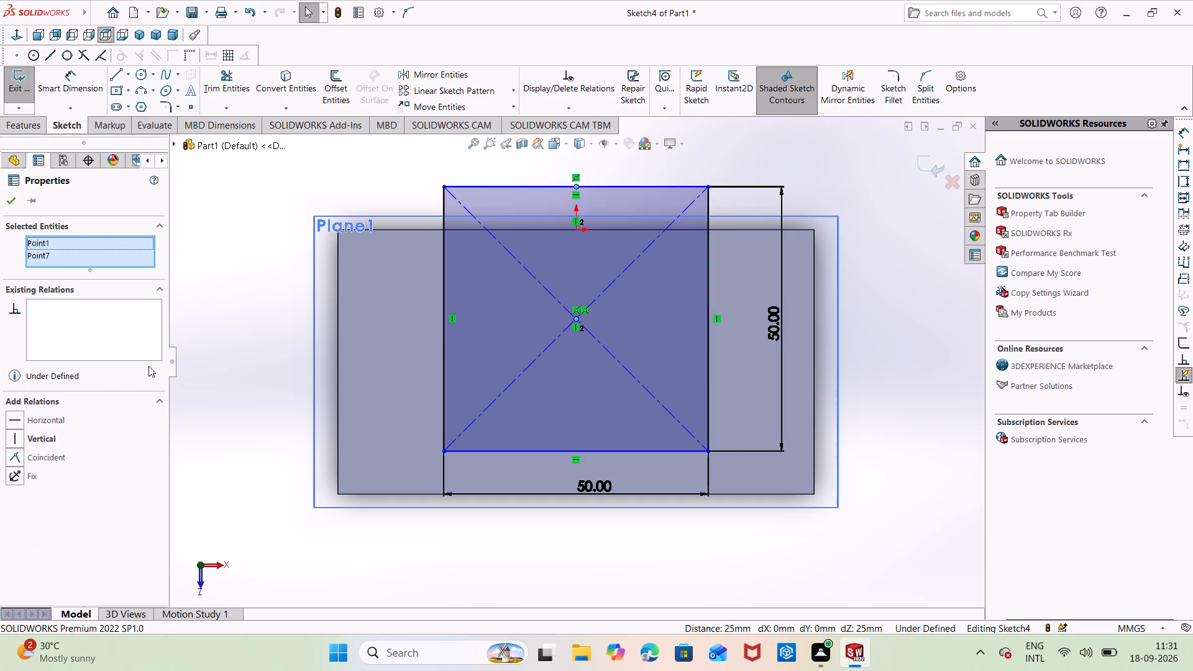
pyautogui.click(42, 462)
pyautogui.press('Escape')
pyautogui.press('Escape')
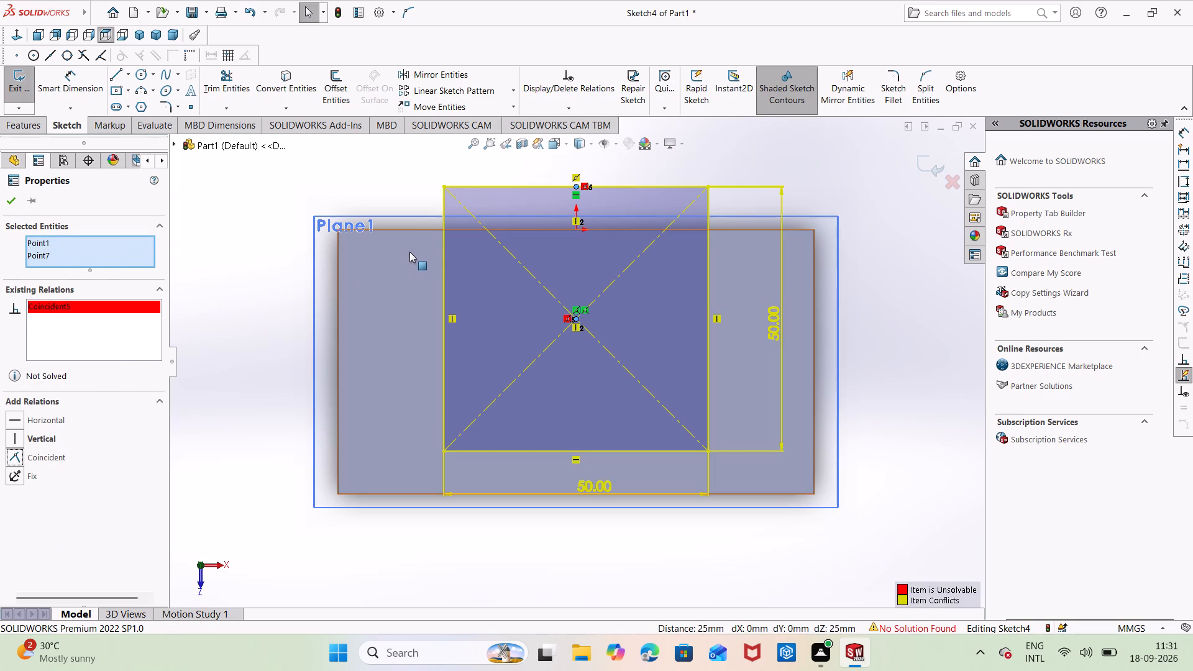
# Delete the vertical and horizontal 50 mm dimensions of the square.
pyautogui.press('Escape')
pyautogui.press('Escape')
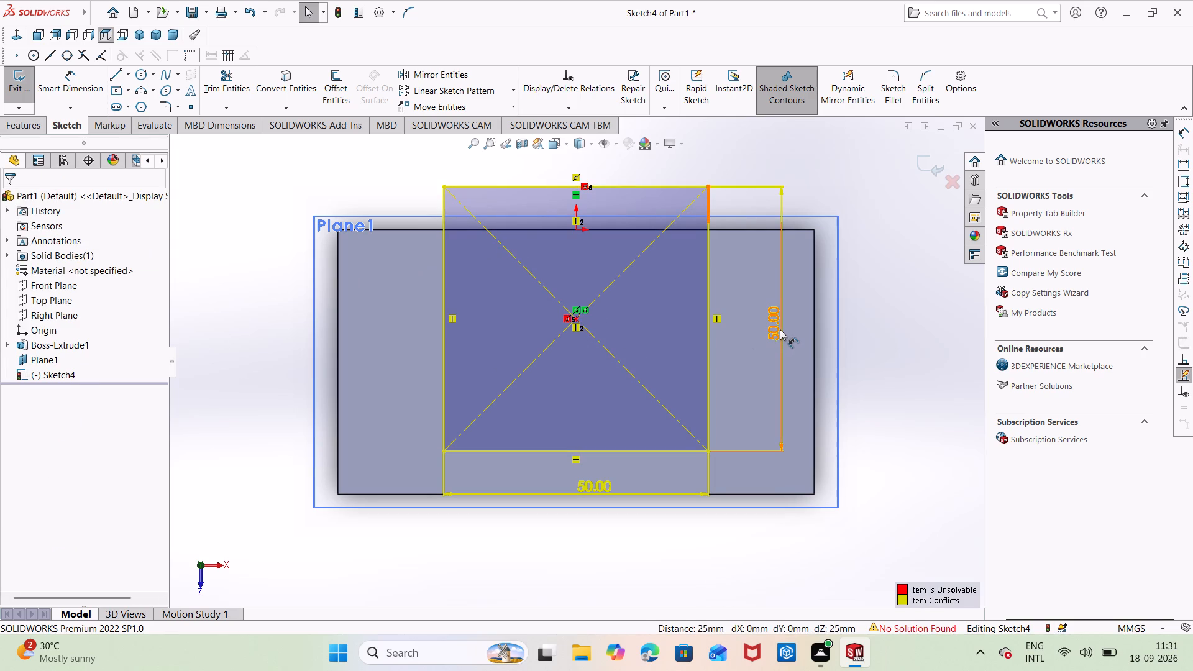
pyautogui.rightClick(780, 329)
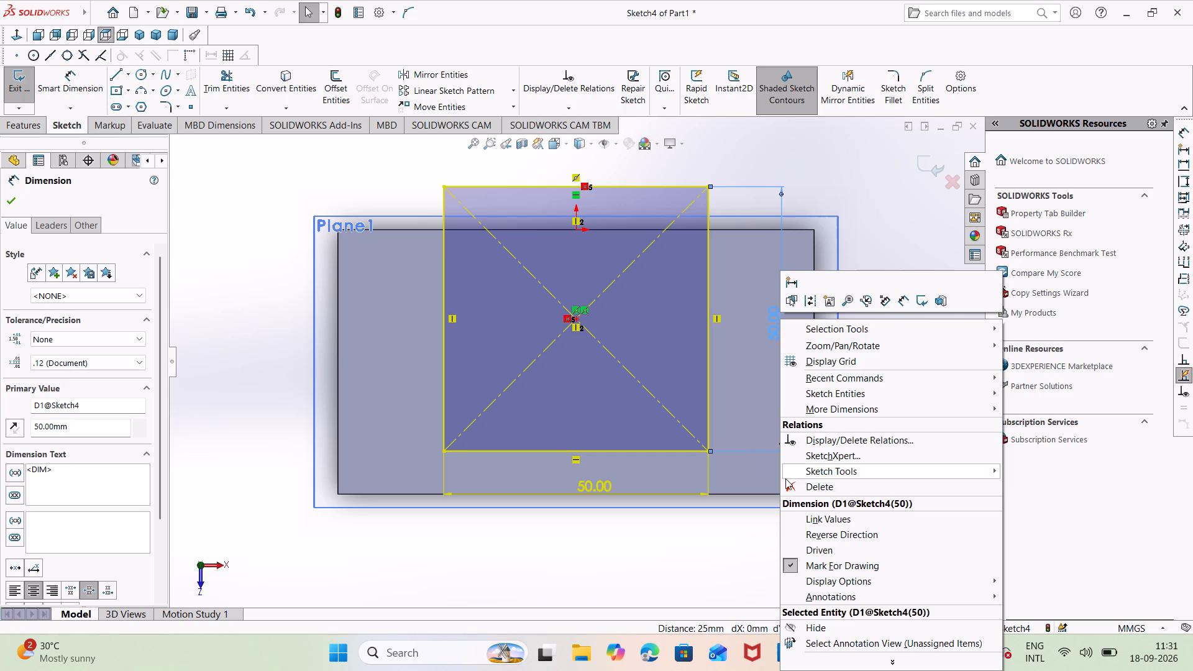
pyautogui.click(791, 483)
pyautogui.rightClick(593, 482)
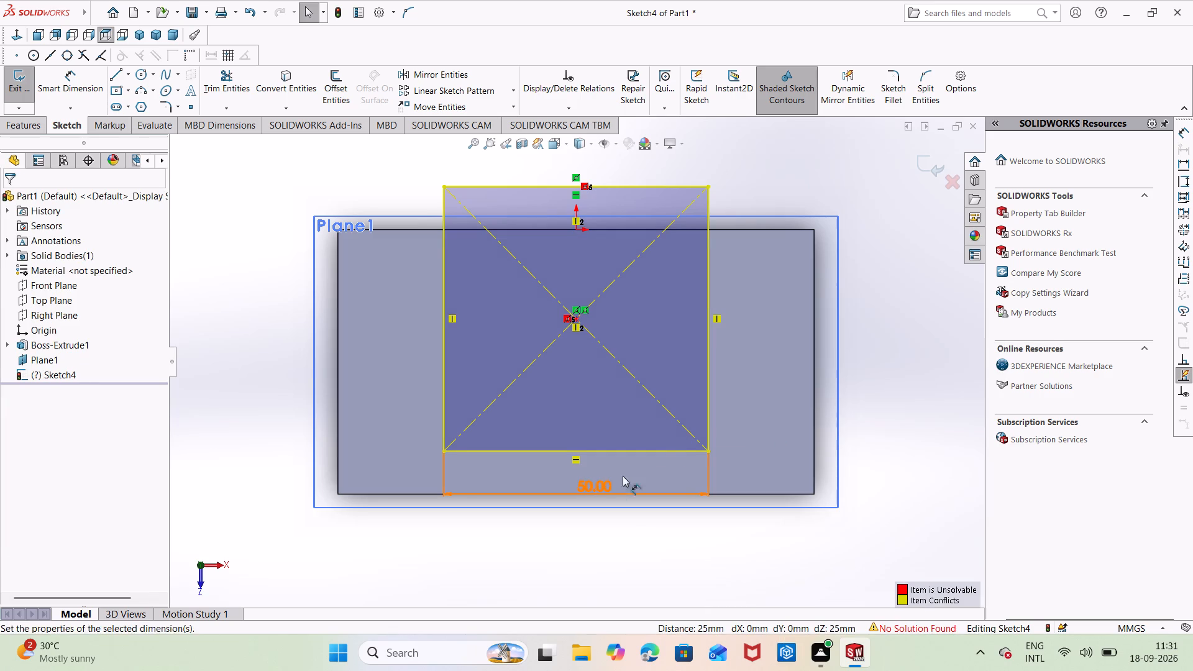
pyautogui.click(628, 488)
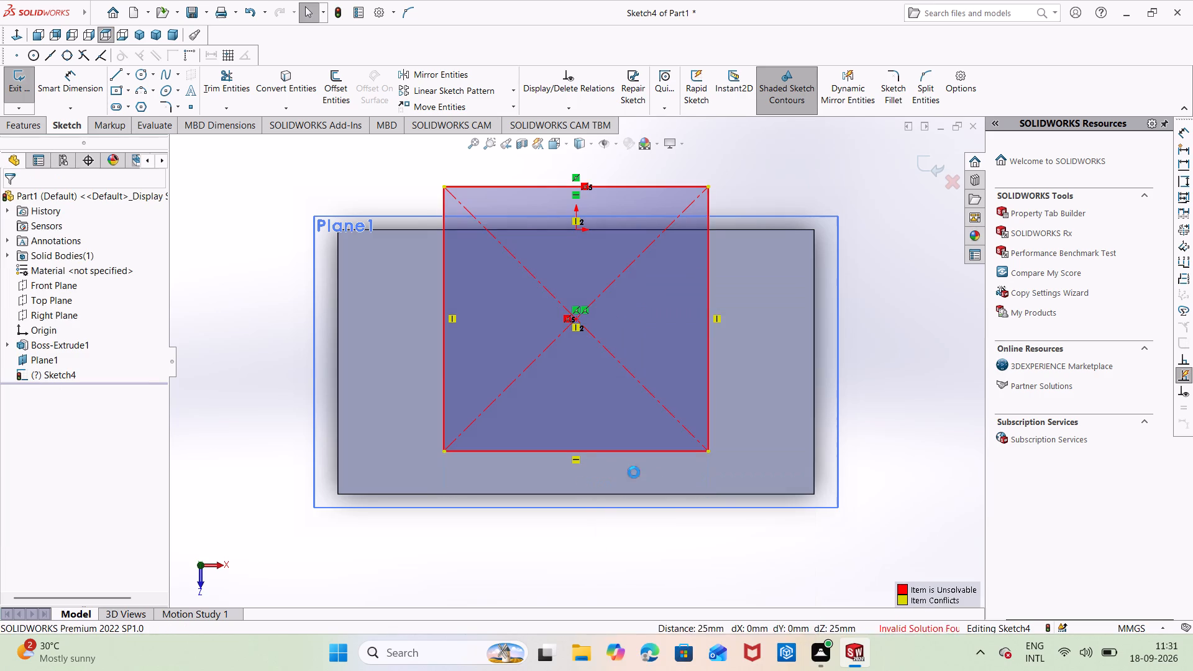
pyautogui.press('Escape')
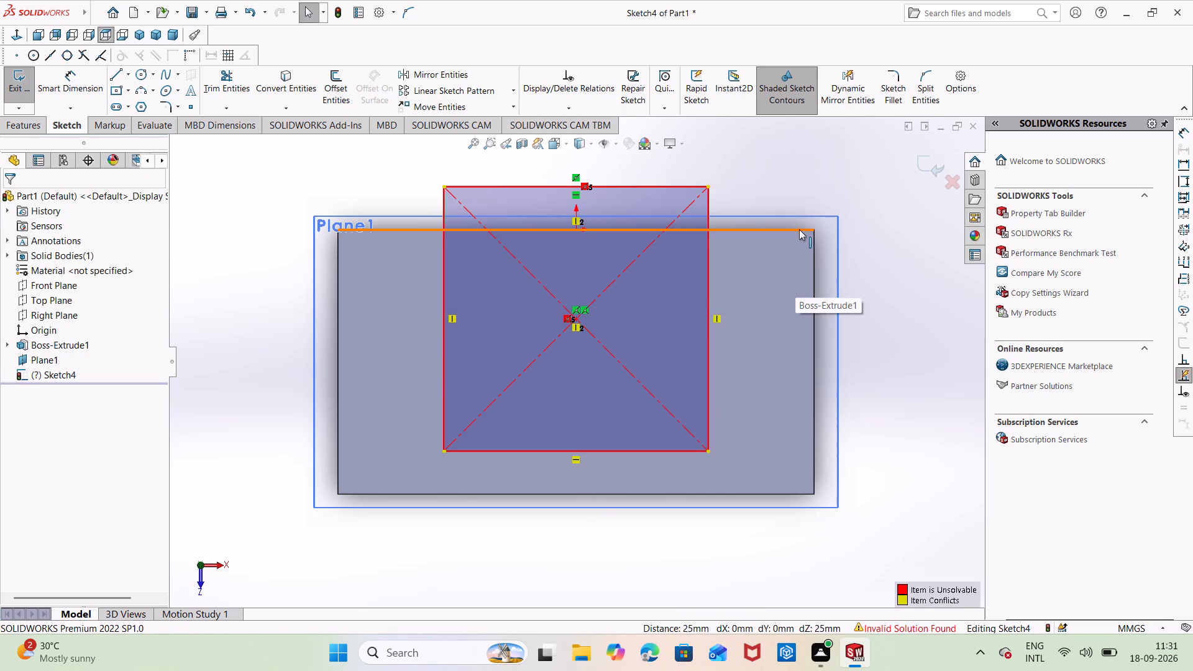
# Undo the recent edits back to before the vertical relation between the origin and the square's centre point.
pyautogui.hotkey('ctrl', 'z')
pyautogui.hotkey('ctrl', 'z')
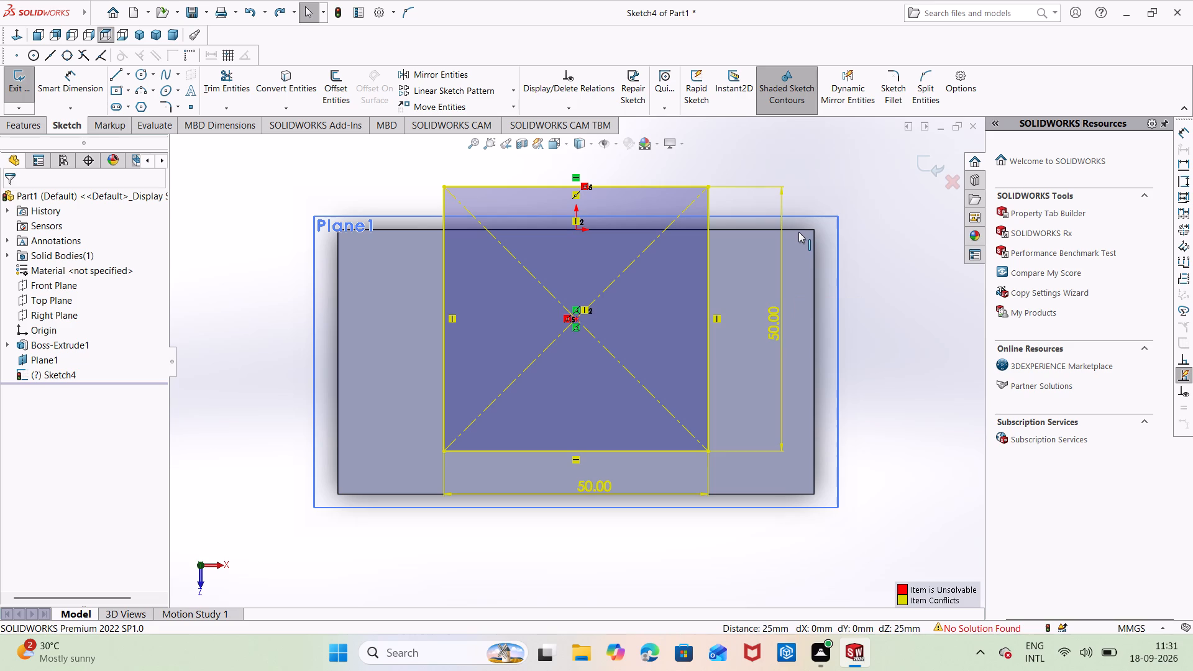
pyautogui.hotkey('ctrl', 'z')
pyautogui.hotkey('ctrl', 'z')
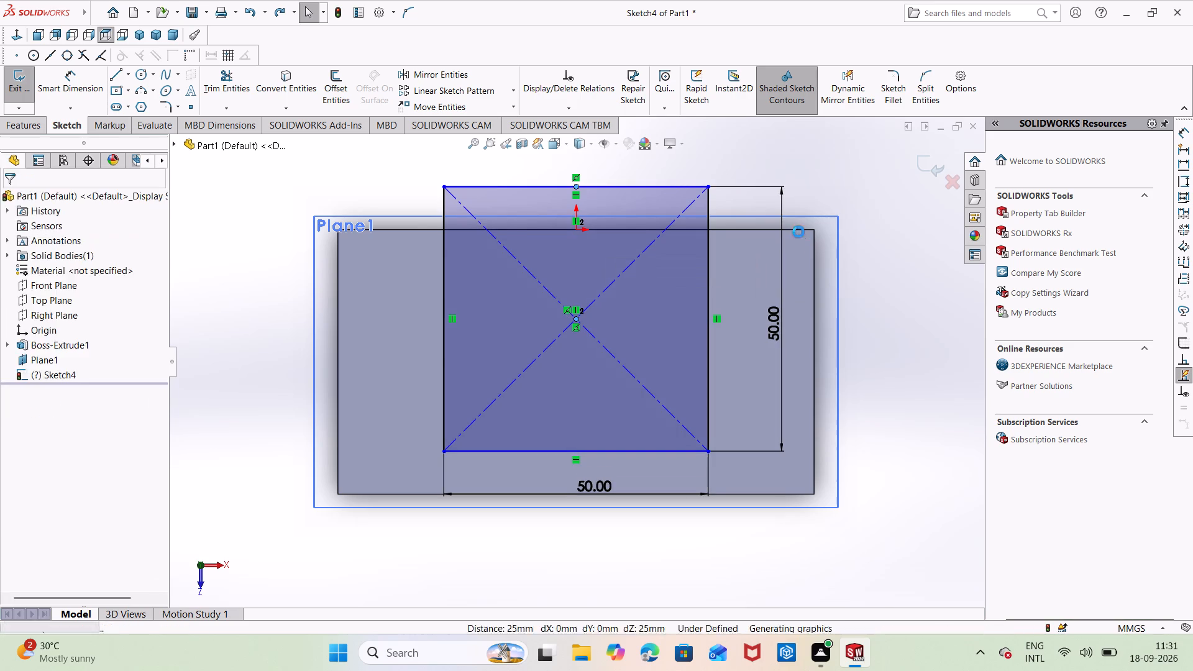
pyautogui.hotkey('ctrl', 'z')
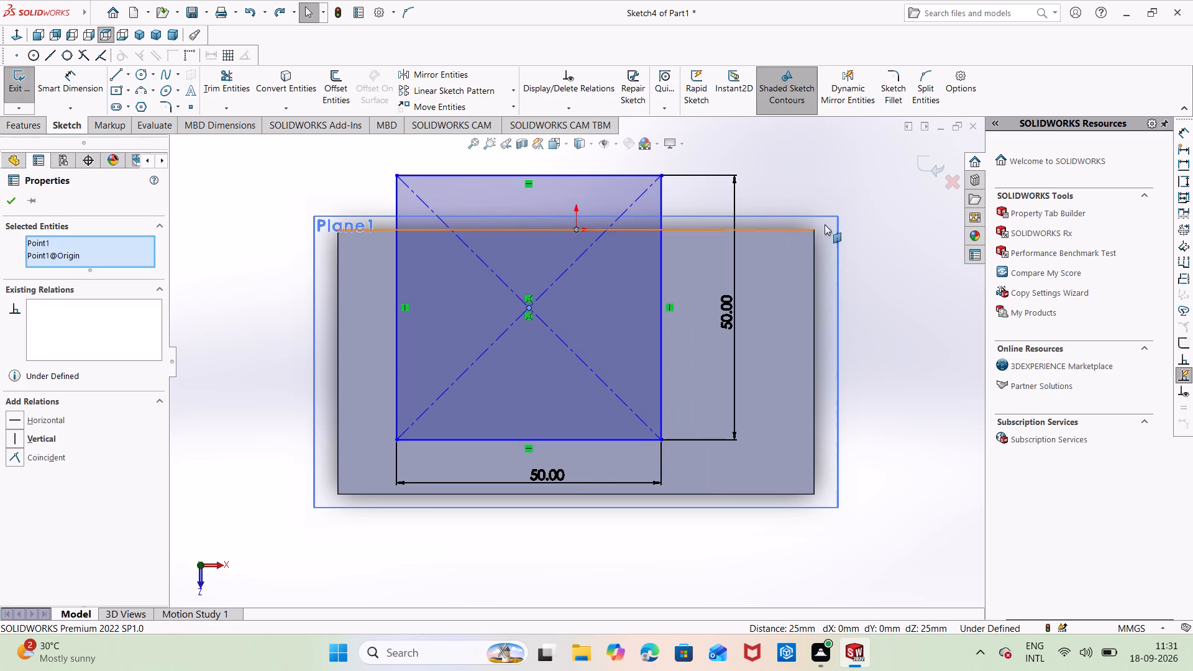
pyautogui.press('Escape')
# Delete the square's vertical and horizontal 50 mm dimensions.
pyautogui.rightClick(729, 305)
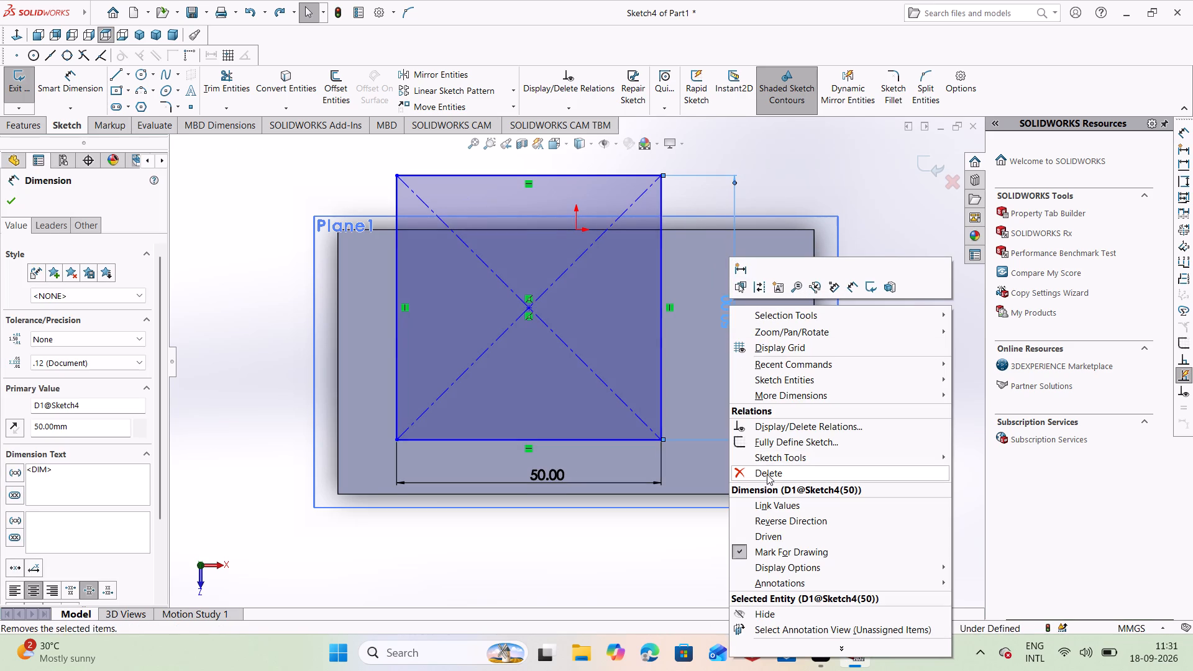
pyautogui.click(767, 474)
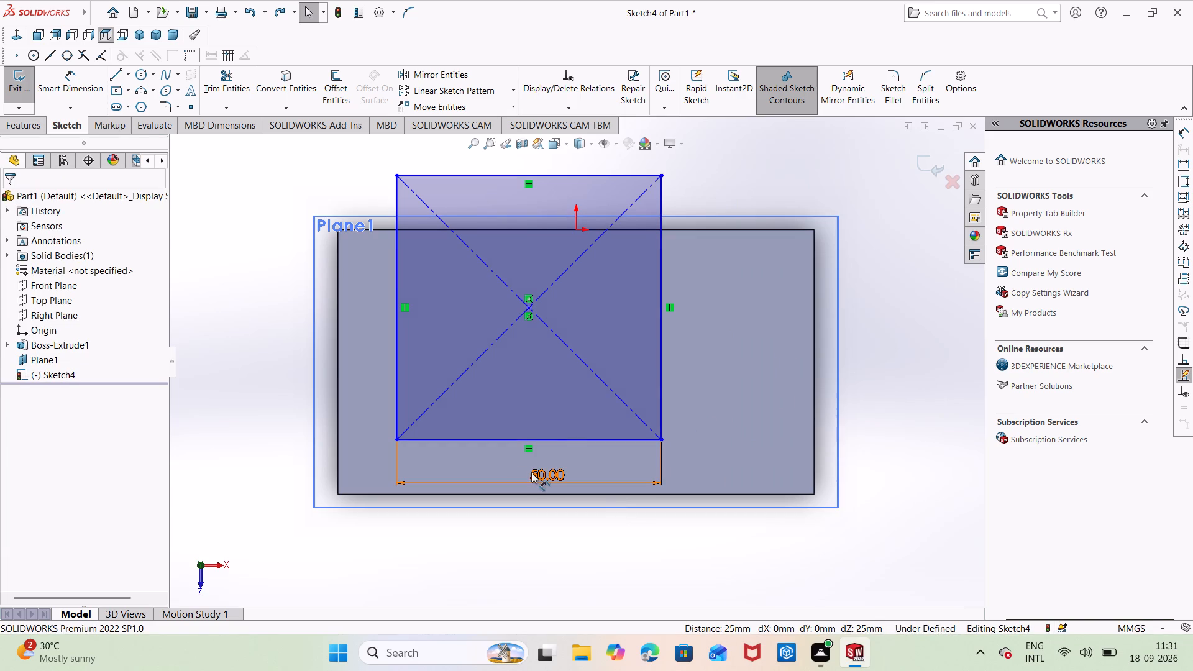
pyautogui.rightClick(533, 474)
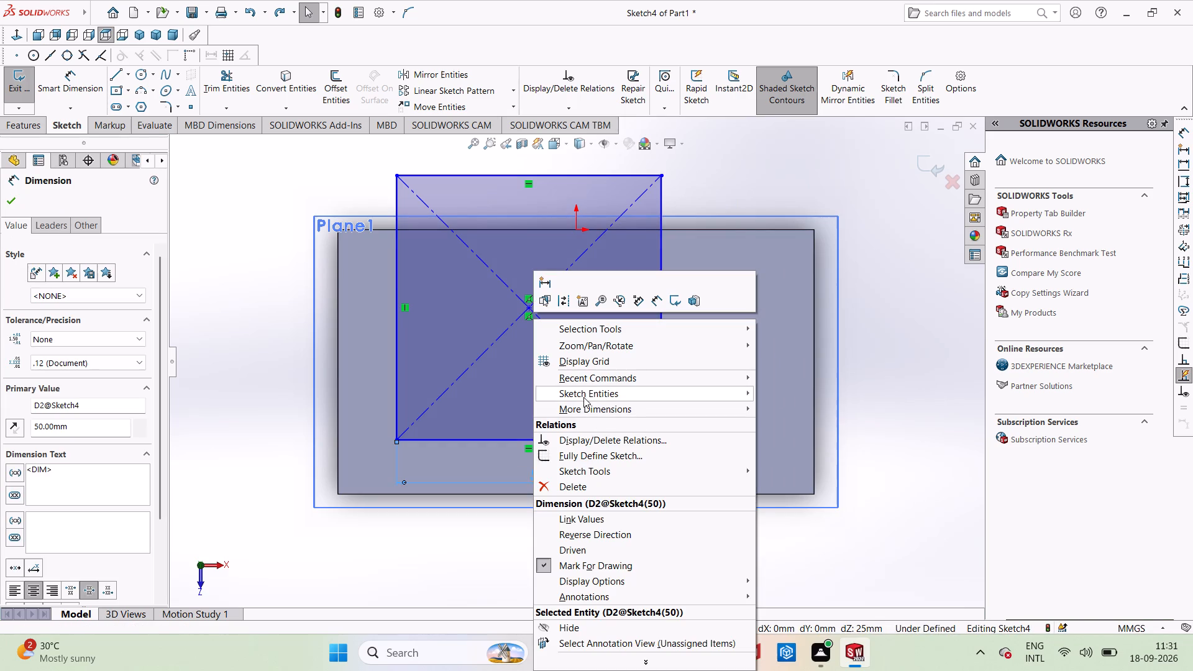
pyautogui.click(560, 494)
pyautogui.click(570, 488)
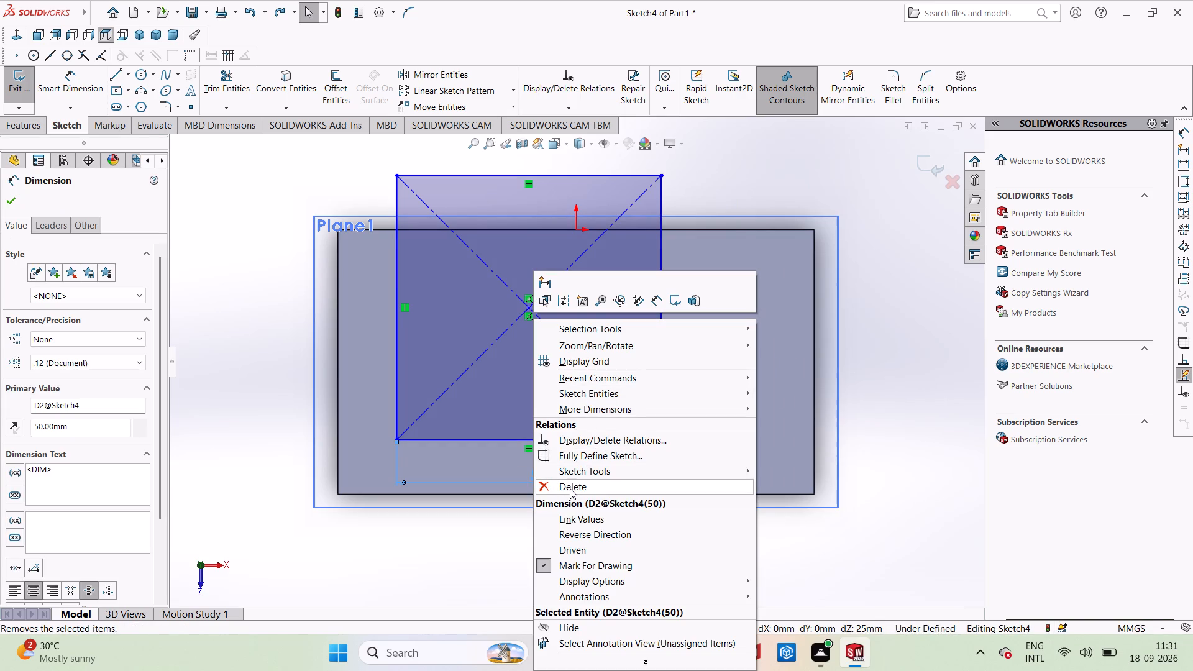
# Move the square onto the part's top face, roughly centred below the origin with its horizontal sides near the face's long edges.
pyautogui.moveTo(572, 391); pyautogui.dragTo(583, 434)
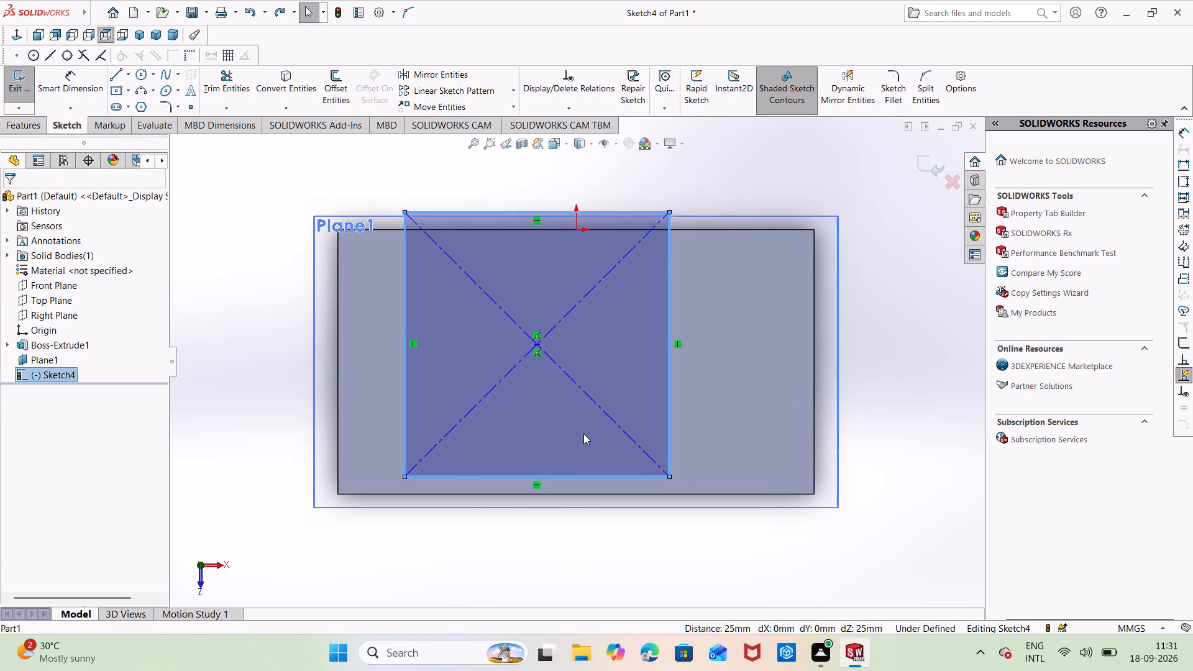
pyautogui.moveTo(583, 434); pyautogui.dragTo(611, 446)
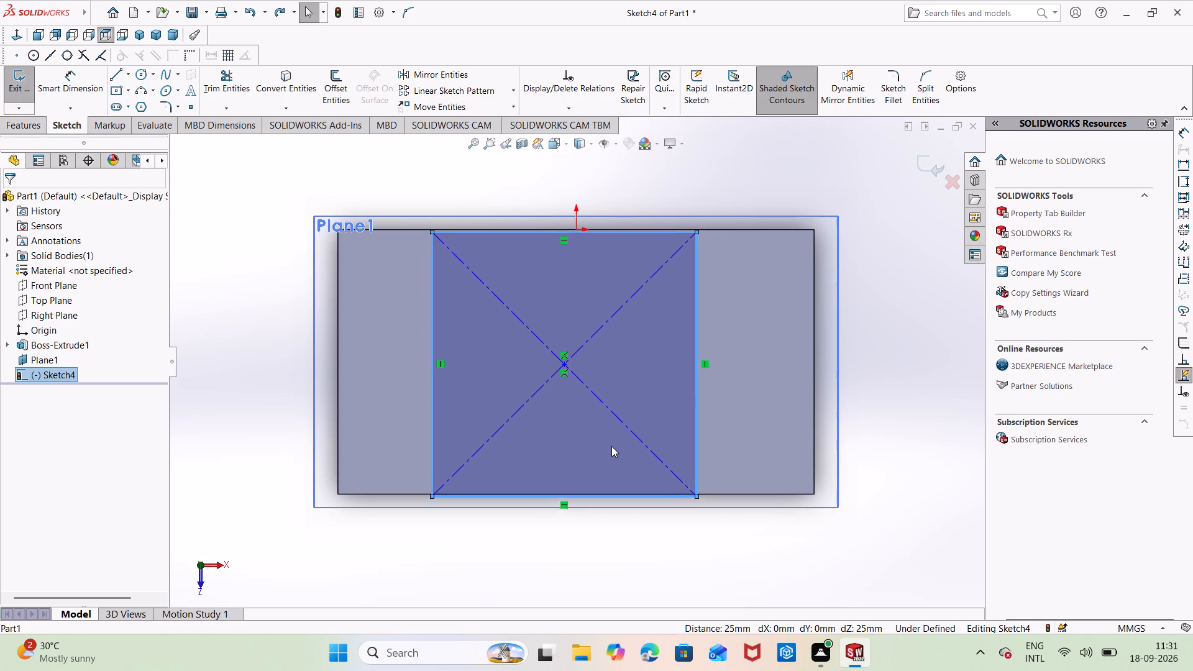
pyautogui.moveTo(611, 446); pyautogui.dragTo(621, 444)
pyautogui.press('Escape')
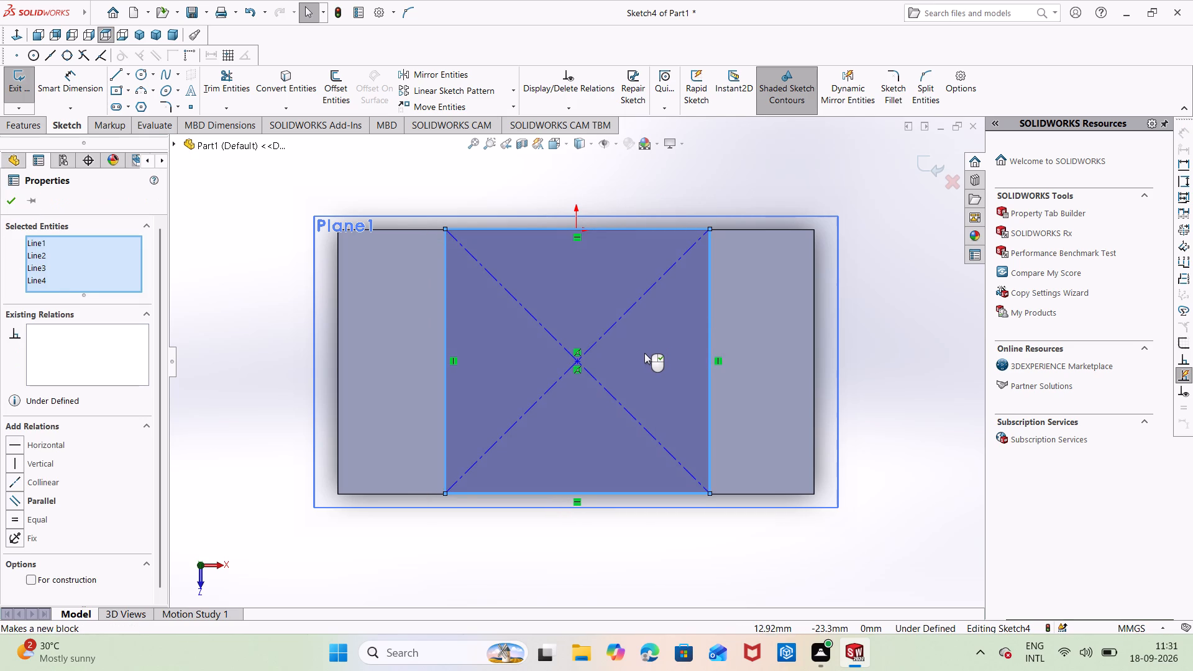
pyautogui.press('Escape')
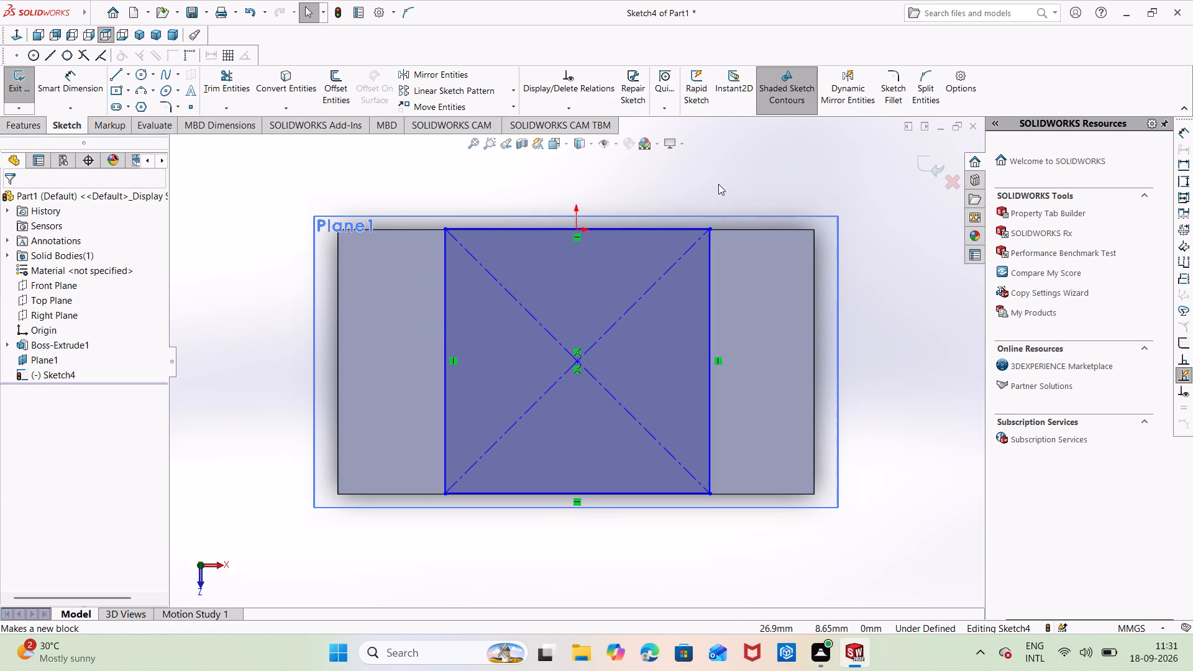
pyautogui.click(718, 184)
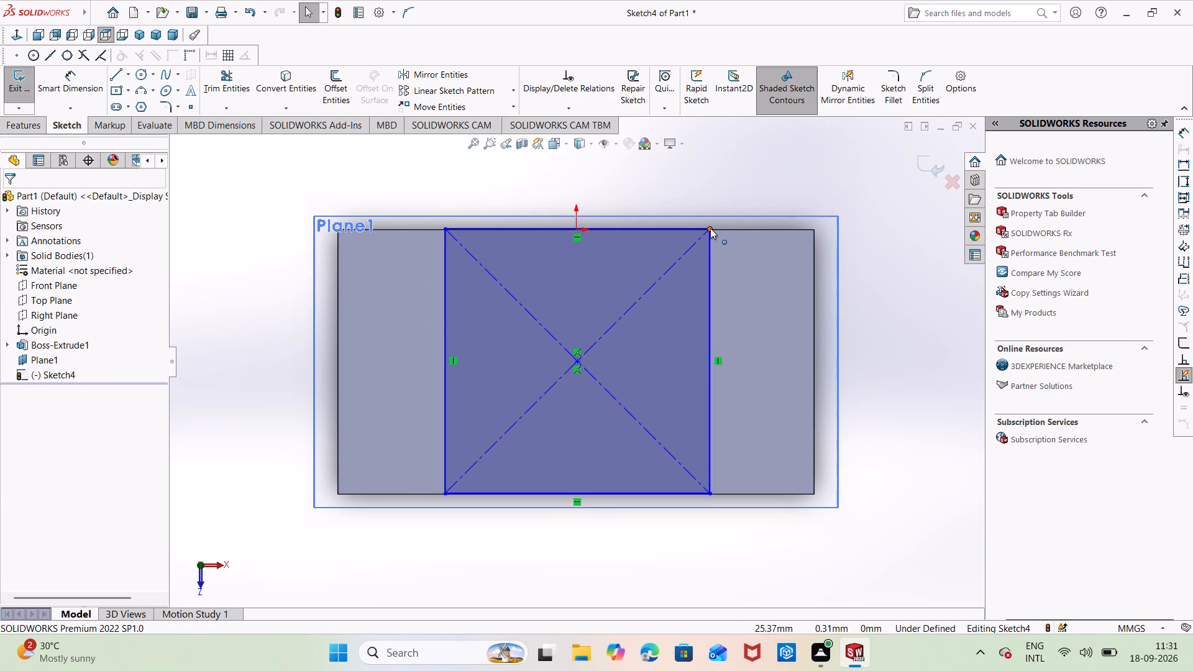
# Make the square's upper-right corner coincident with the upper long edge of the part's top face.
pyautogui.click(710, 228)
pyautogui.click(715, 229)
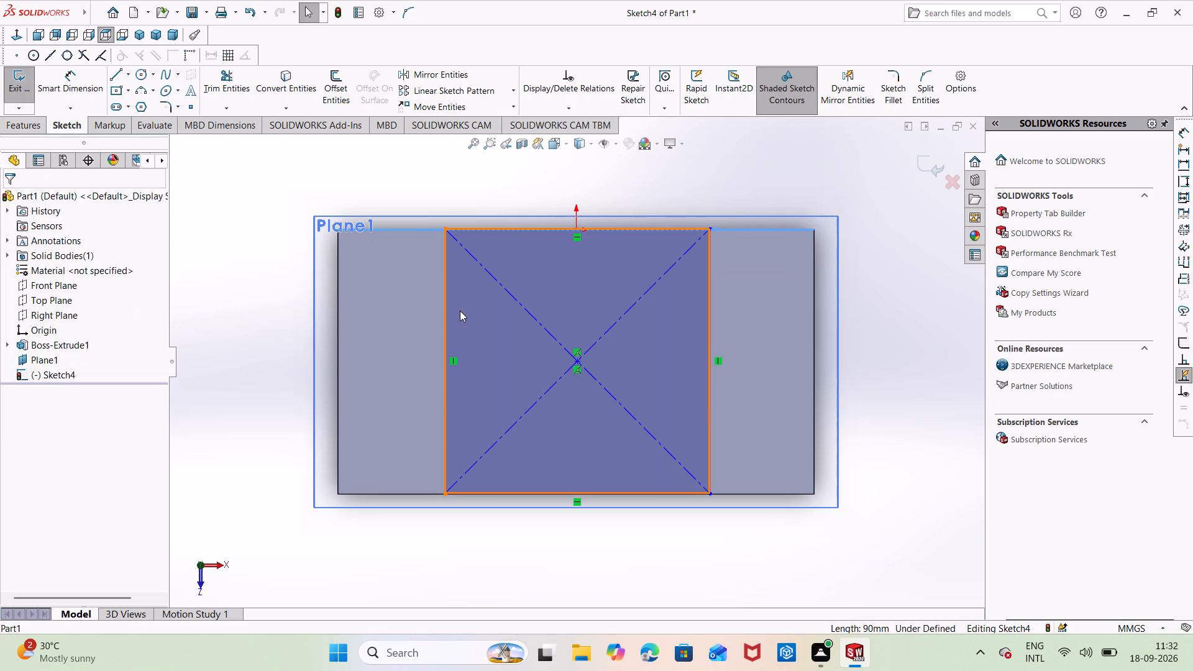
pyautogui.keyDown('ctrl'); pyautogui.click(708, 227); pyautogui.keyUp('ctrl')
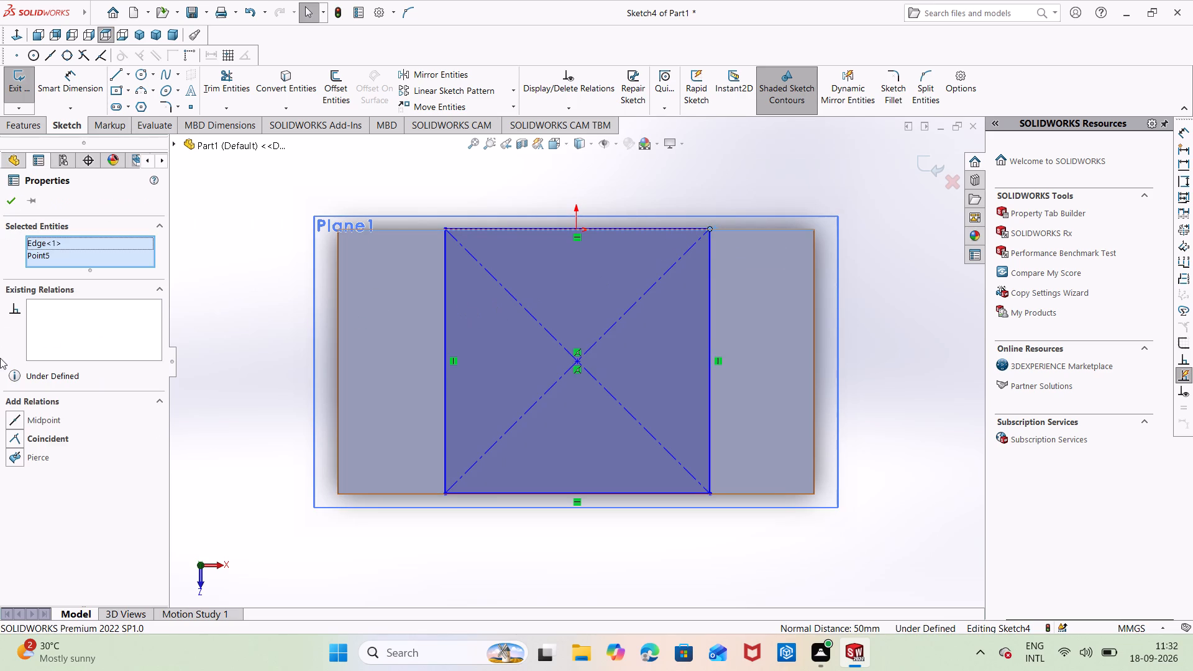
pyautogui.click(48, 436)
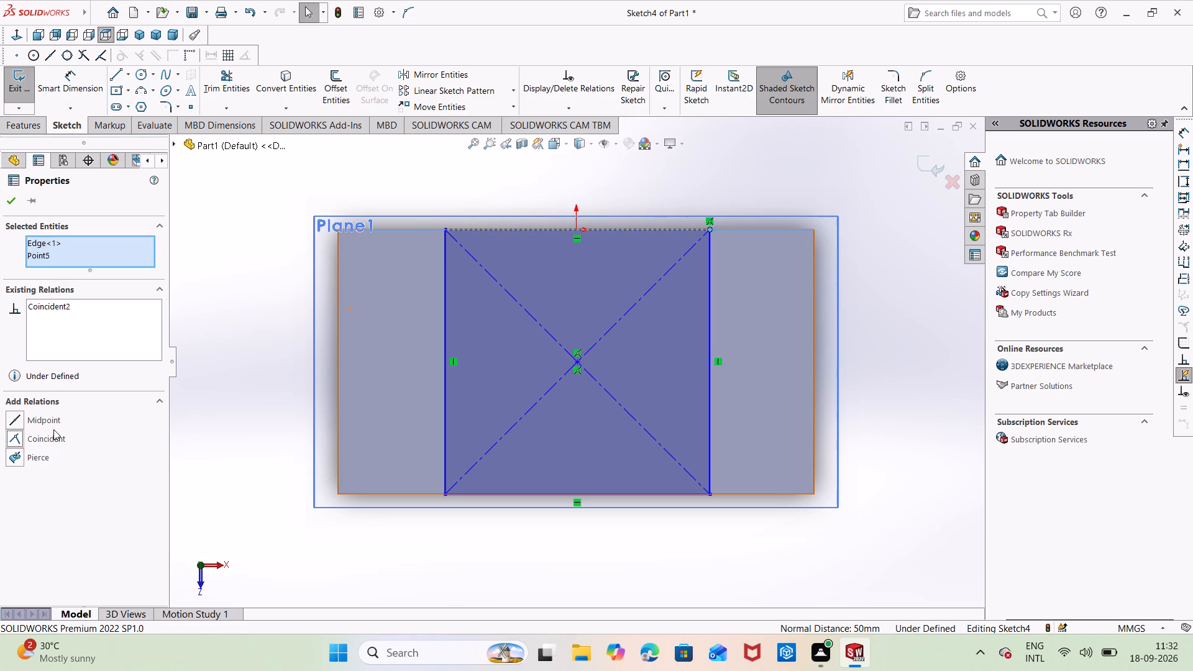
pyautogui.click(374, 193)
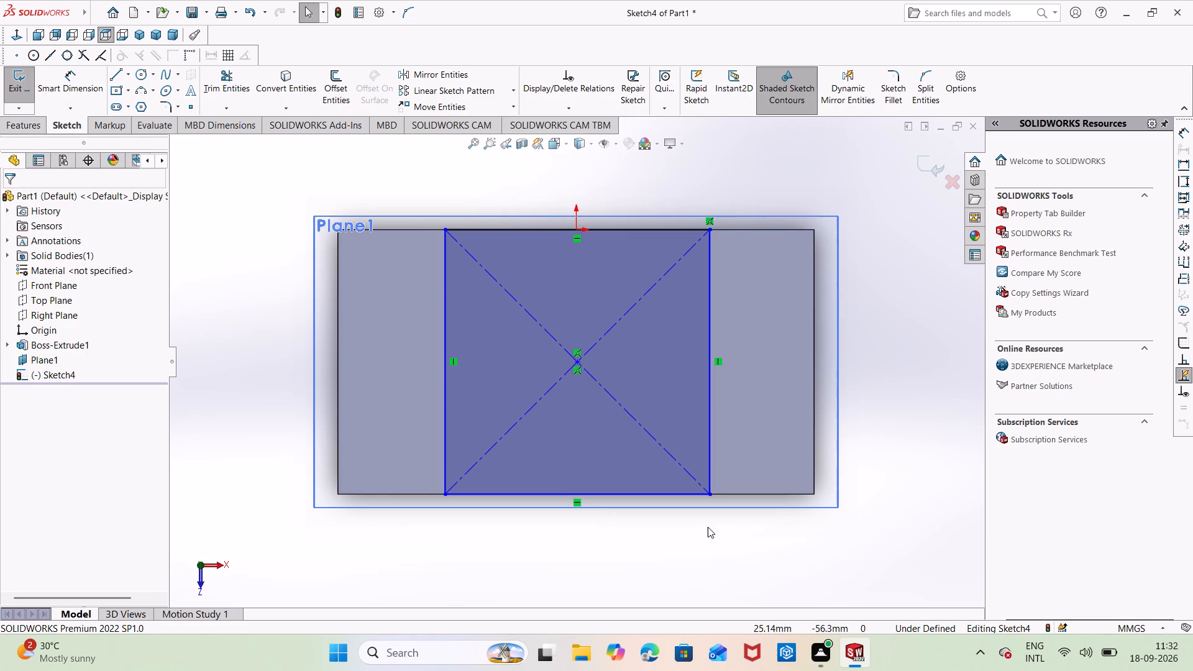
# Make the square's lower-right corner coincident with the lower long edge of the part's top face.
pyautogui.keyDown('ctrl'); pyautogui.click(708, 495); pyautogui.keyUp('ctrl')
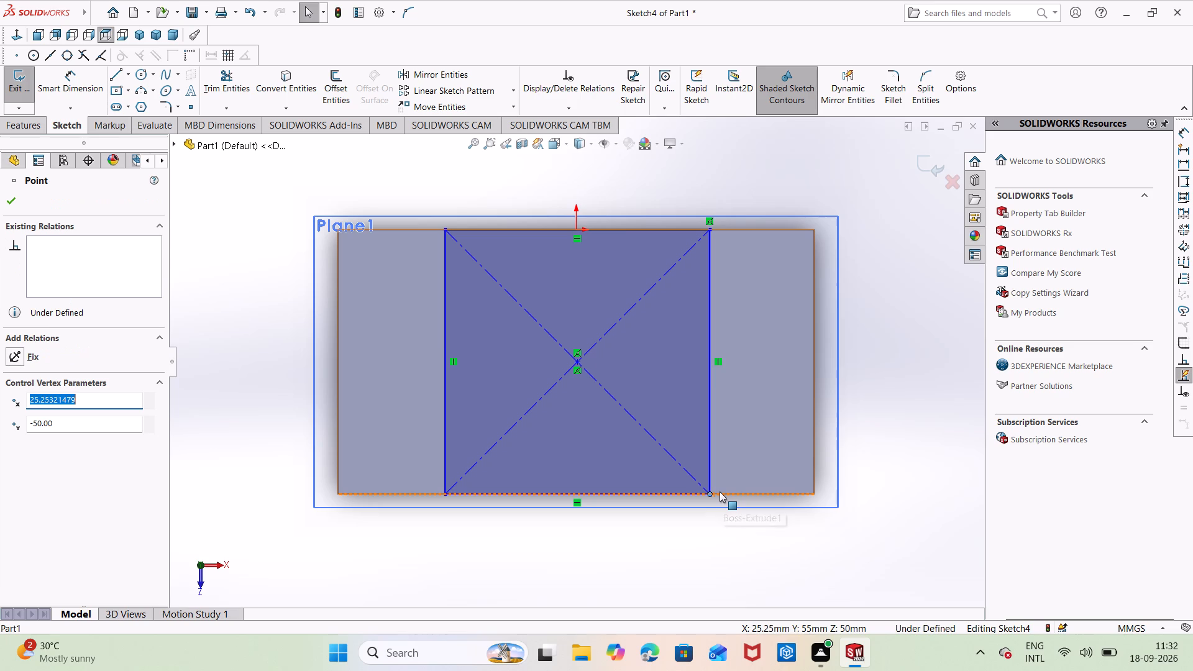
pyautogui.keyDown('ctrl'); pyautogui.click(720, 494); pyautogui.keyUp('ctrl')
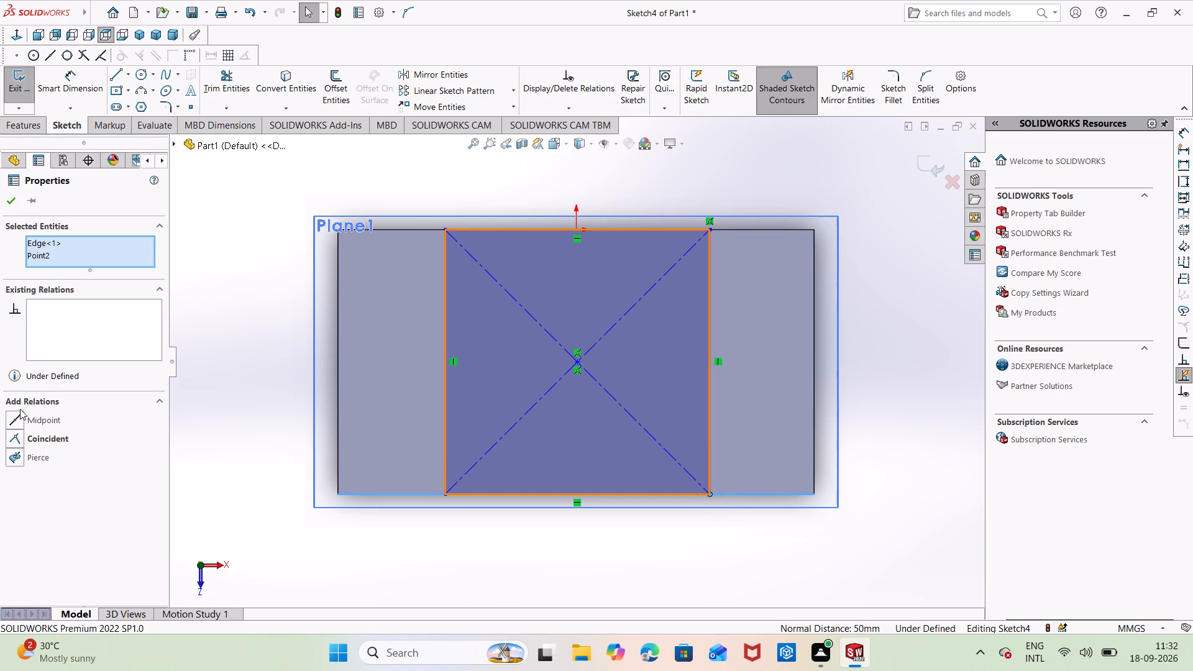
pyautogui.click(37, 436)
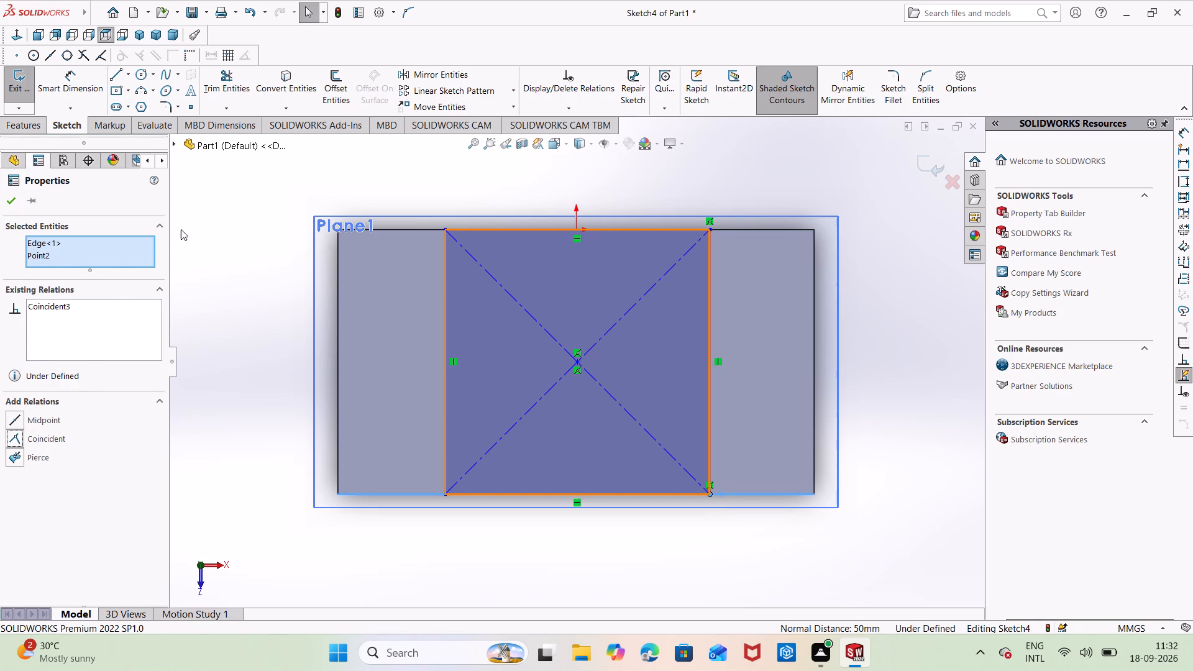
pyautogui.click(181, 229)
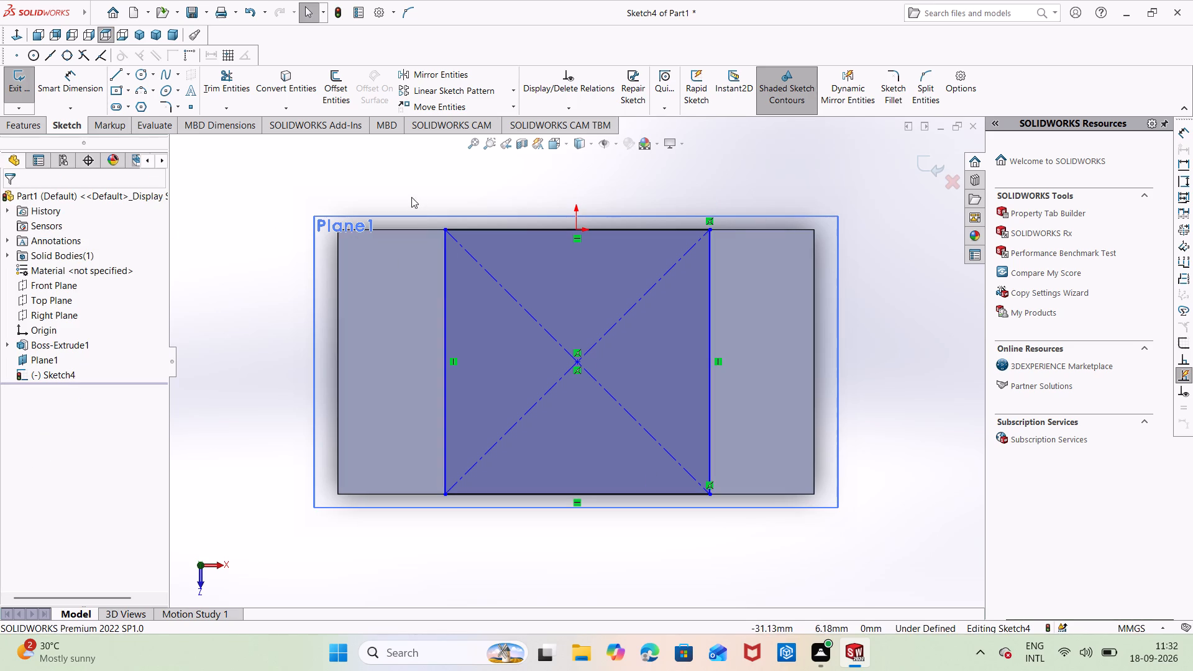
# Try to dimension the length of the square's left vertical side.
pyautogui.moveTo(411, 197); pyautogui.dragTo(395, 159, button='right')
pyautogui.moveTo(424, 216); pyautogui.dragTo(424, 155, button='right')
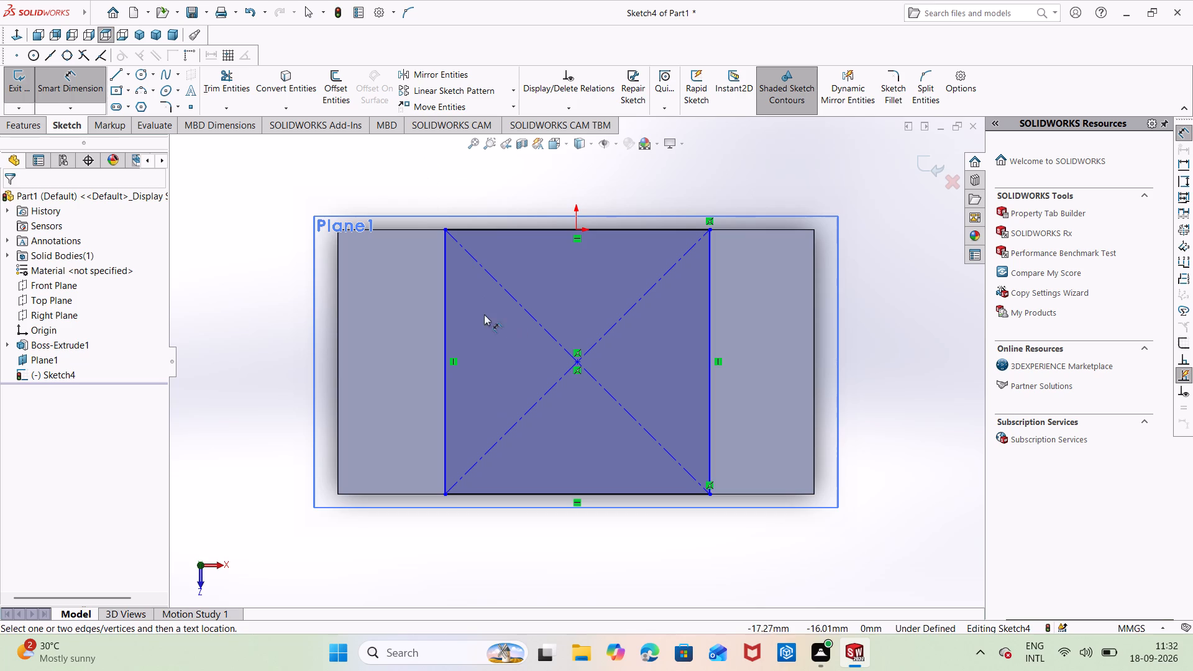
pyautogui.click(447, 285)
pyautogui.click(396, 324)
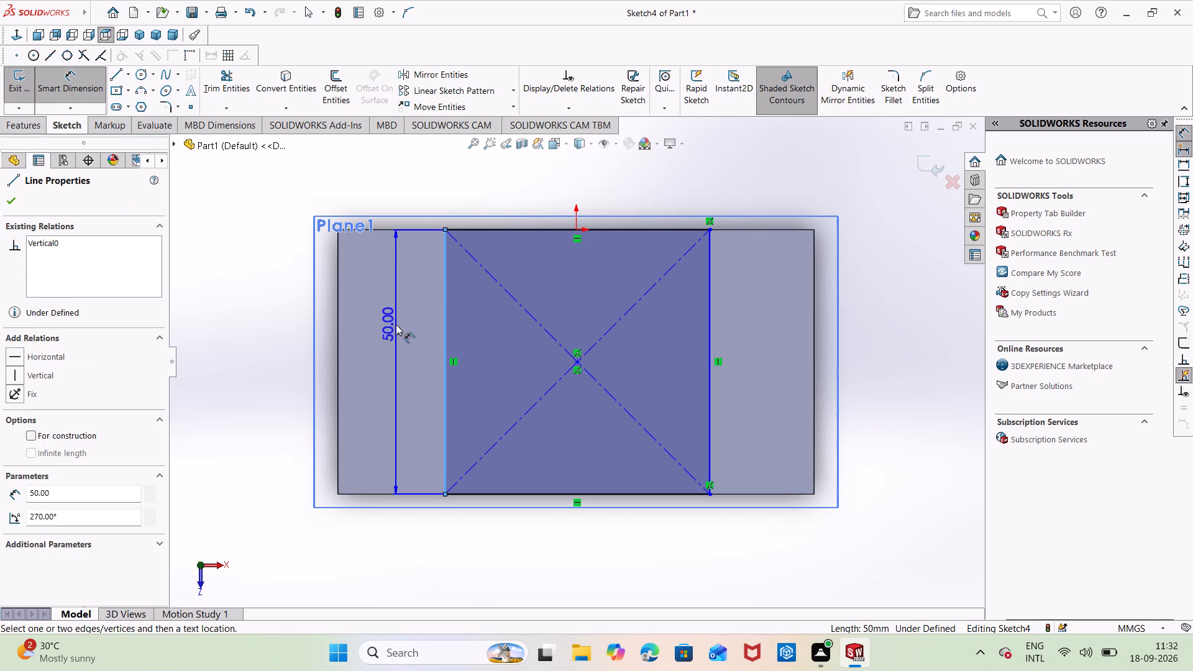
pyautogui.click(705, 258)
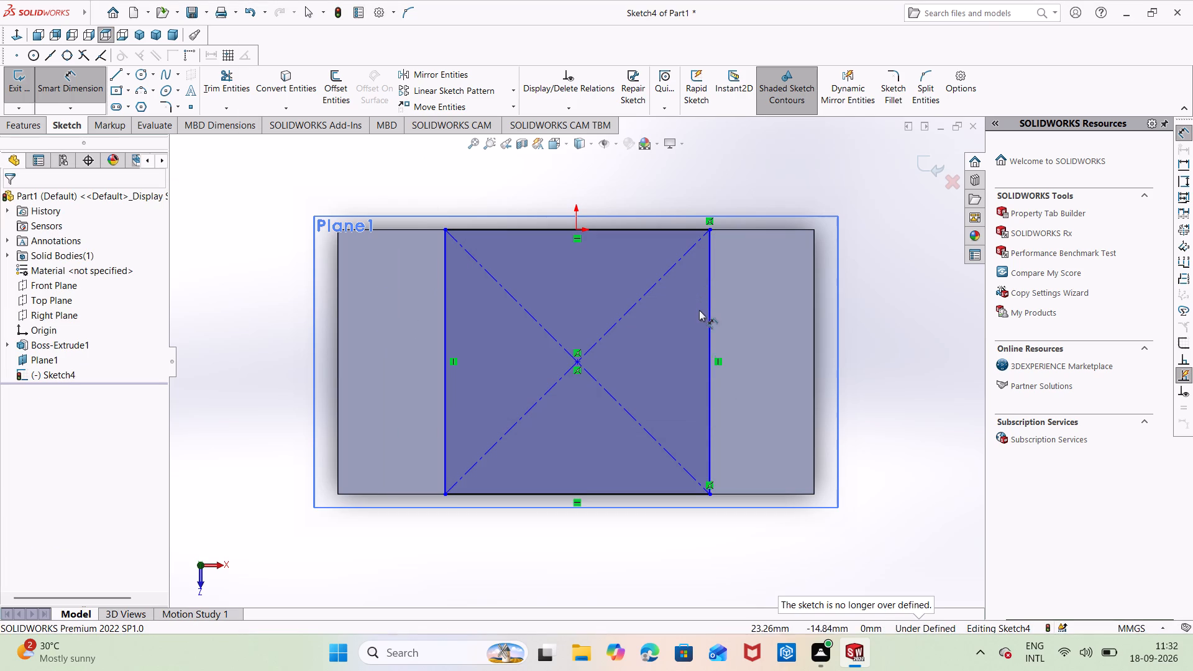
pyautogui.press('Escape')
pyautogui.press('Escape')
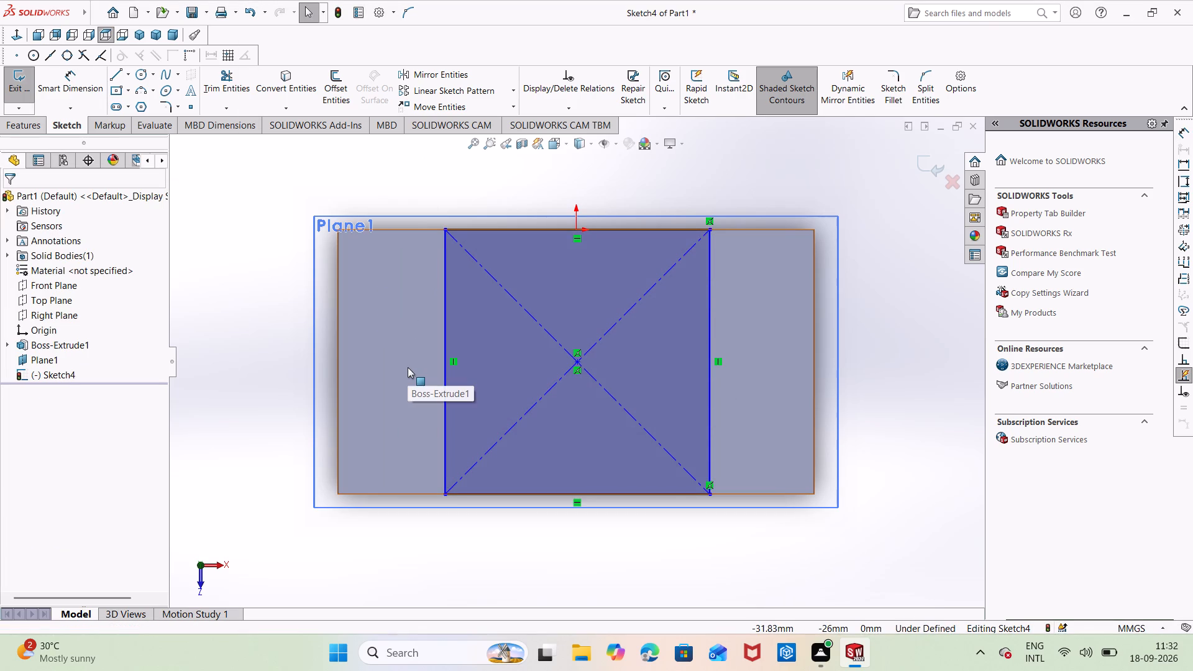
# Add a vertical relation between the origin and the square's centre point.
pyautogui.keyDown('ctrl'); pyautogui.click(577, 229); pyautogui.keyUp('ctrl')
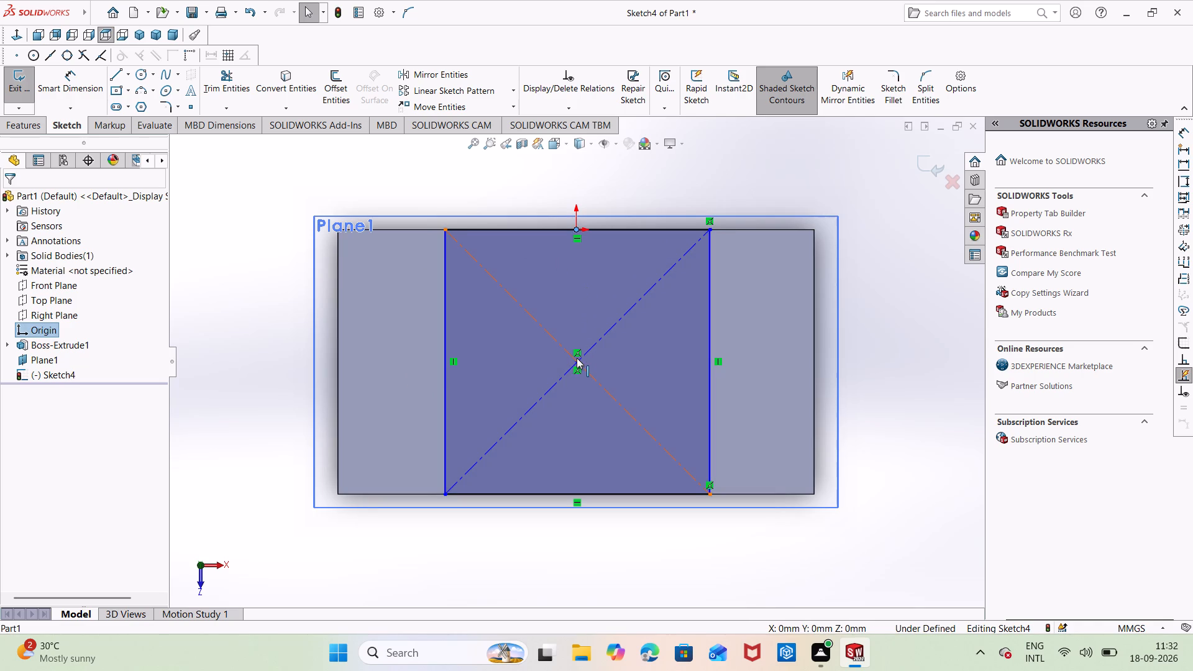
pyautogui.keyDown('ctrl'); pyautogui.click(577, 361); pyautogui.keyUp('ctrl')
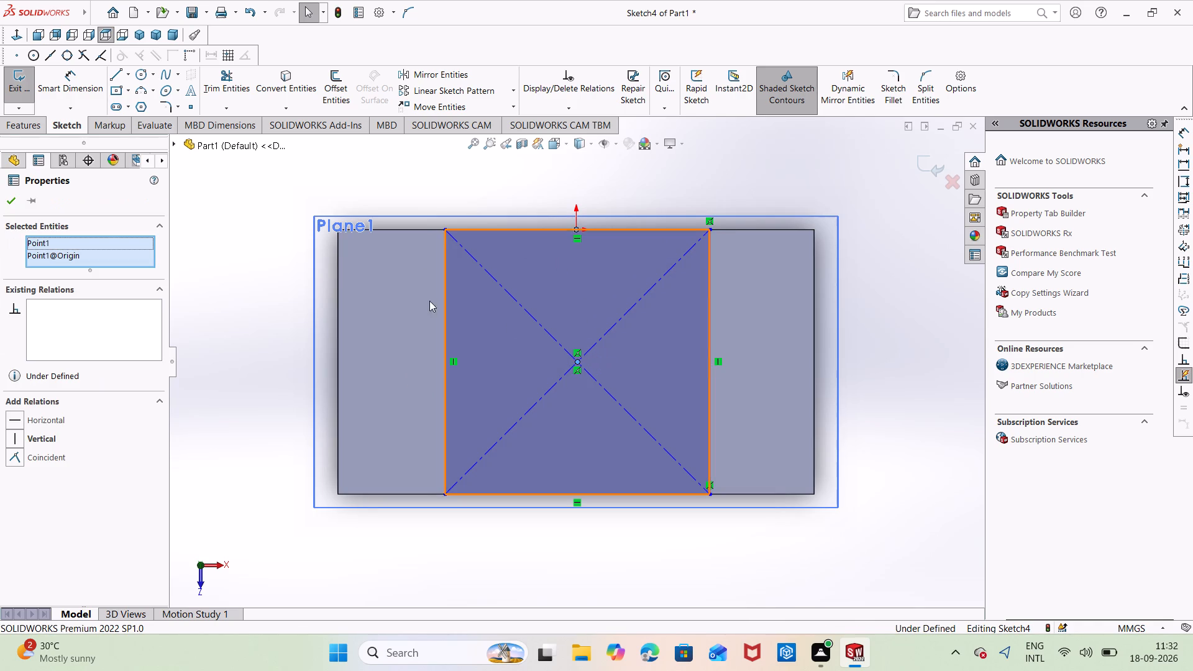
pyautogui.click(42, 440)
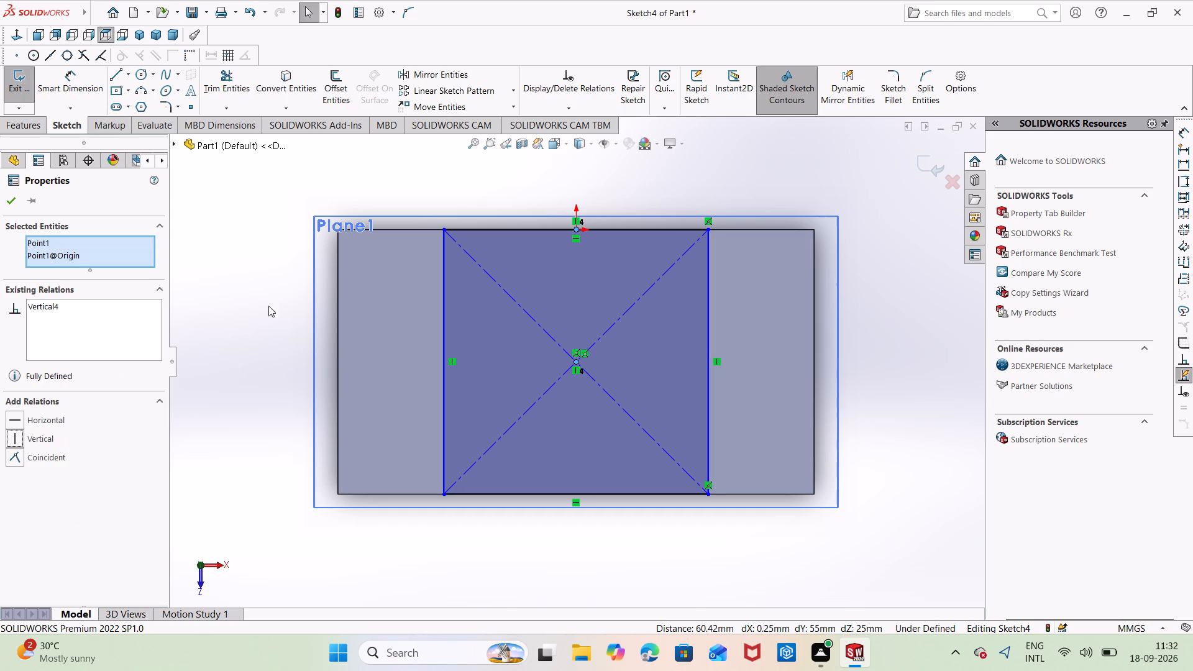
pyautogui.click(321, 189)
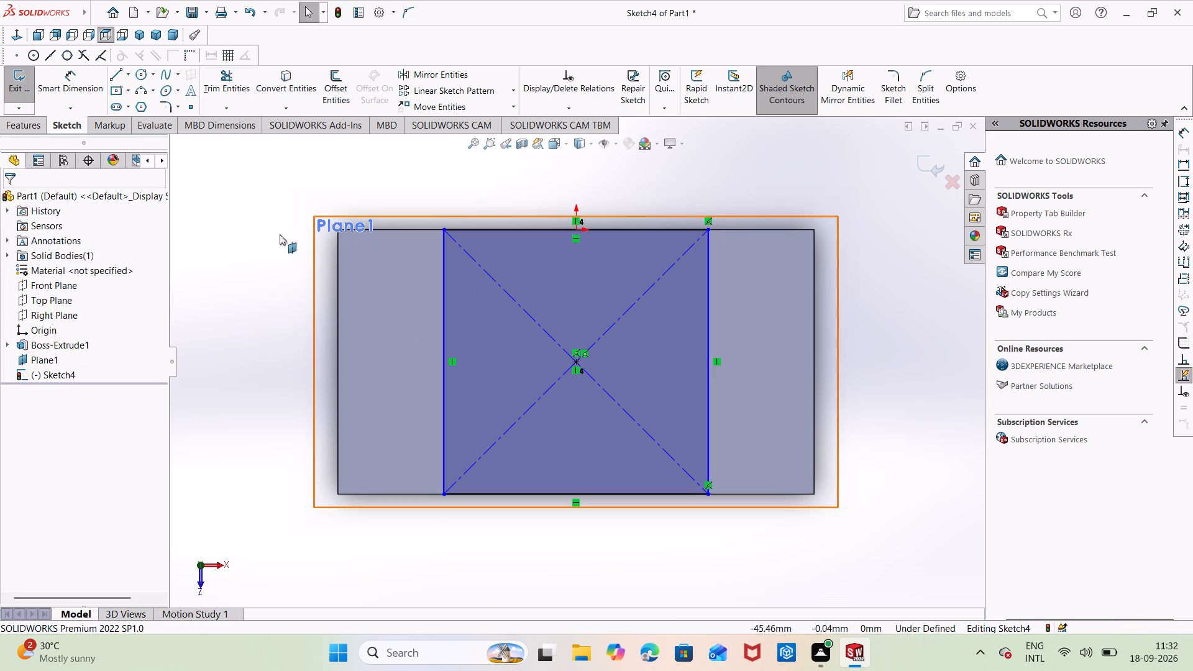
# Dimension the square's upper side at 50 mm and close the sketch.
pyautogui.moveTo(210, 232); pyautogui.dragTo(209, 154, button='right')
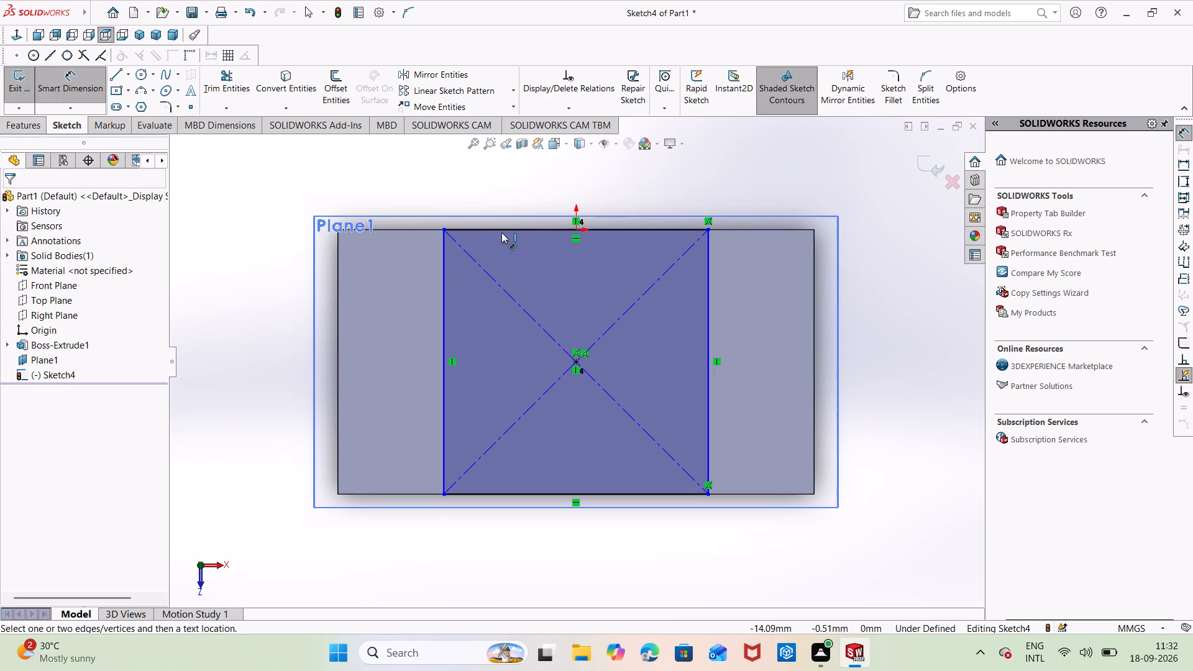
pyautogui.click(502, 232)
pyautogui.click(507, 178)
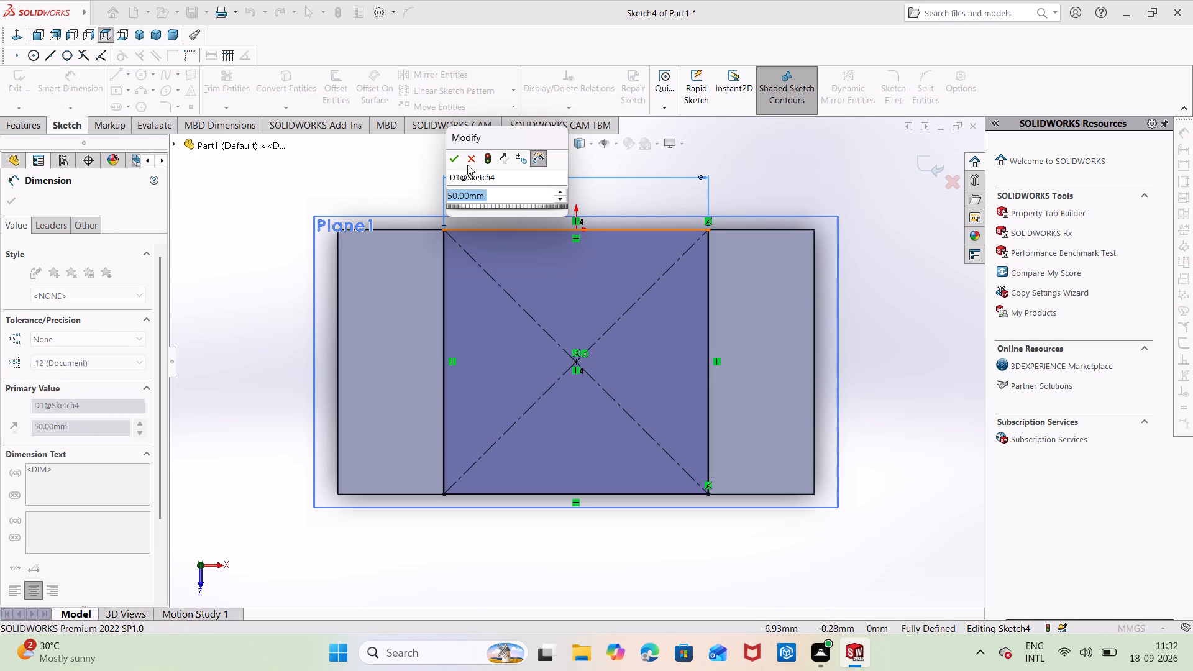
pyautogui.click(458, 162)
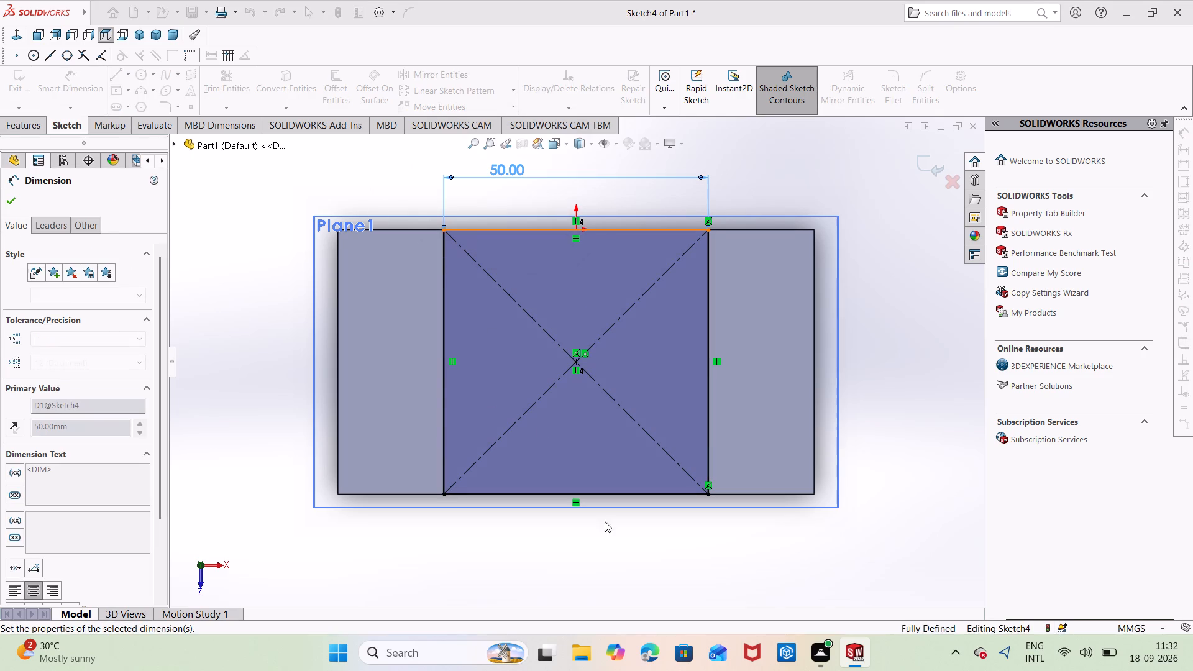
pyautogui.moveTo(806, 575); pyautogui.dragTo(792, 478, button='middle')
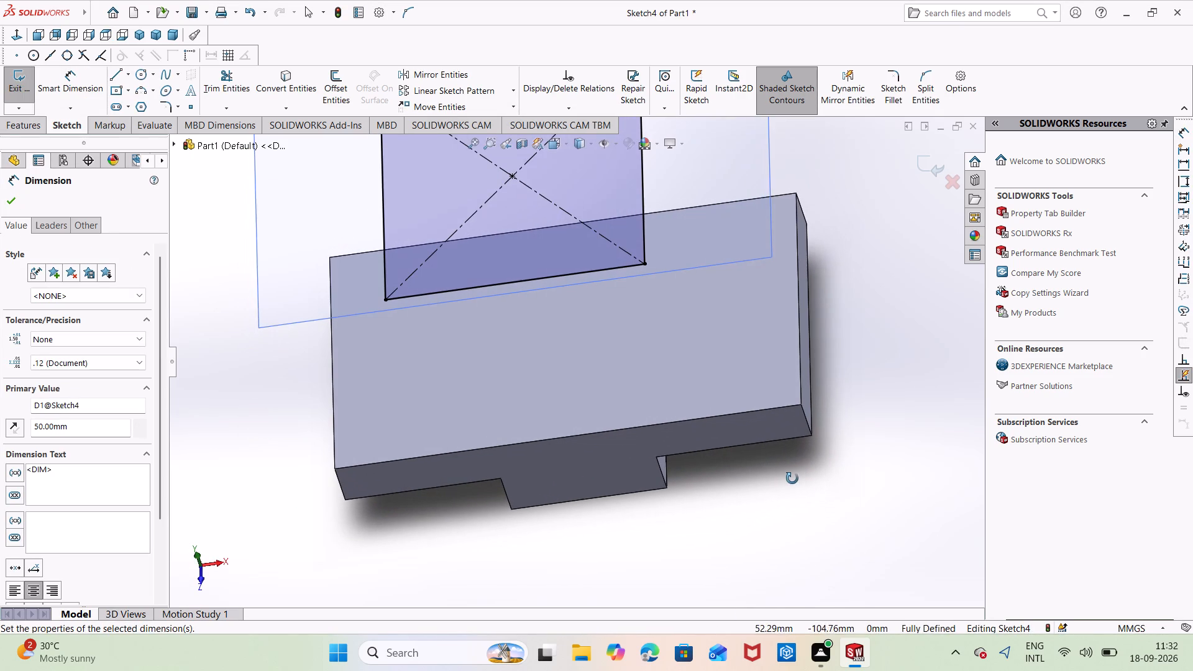
pyautogui.moveTo(798, 506); pyautogui.dragTo(806, 452, button='middle')
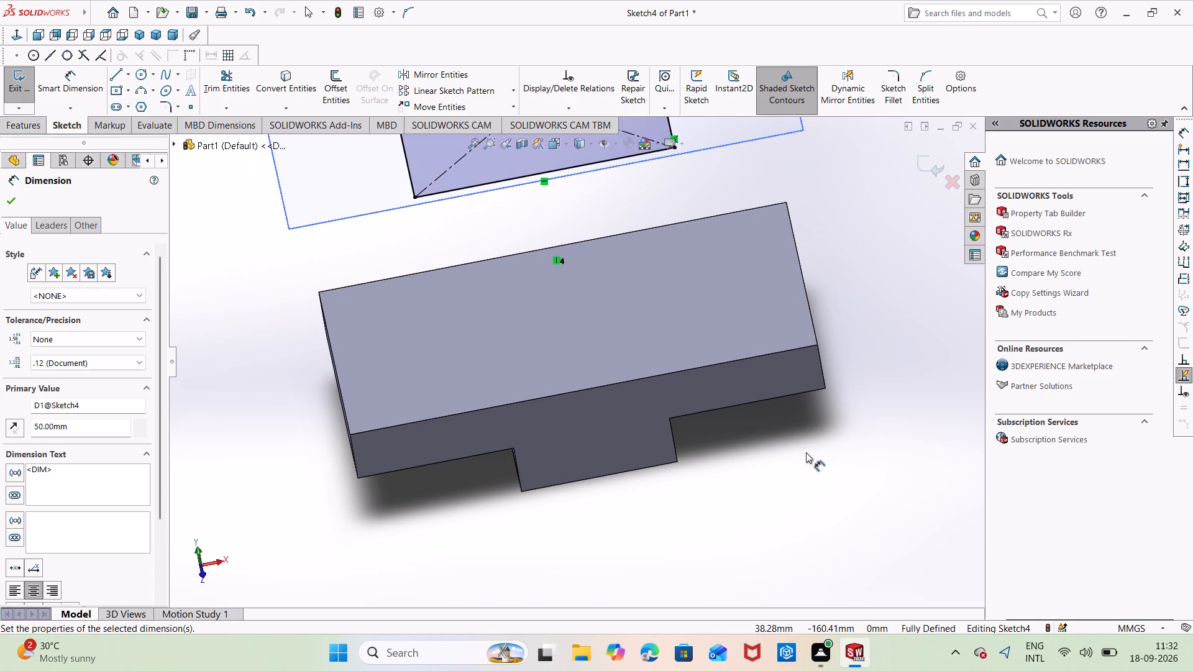
pyautogui.rightClick(648, 434)
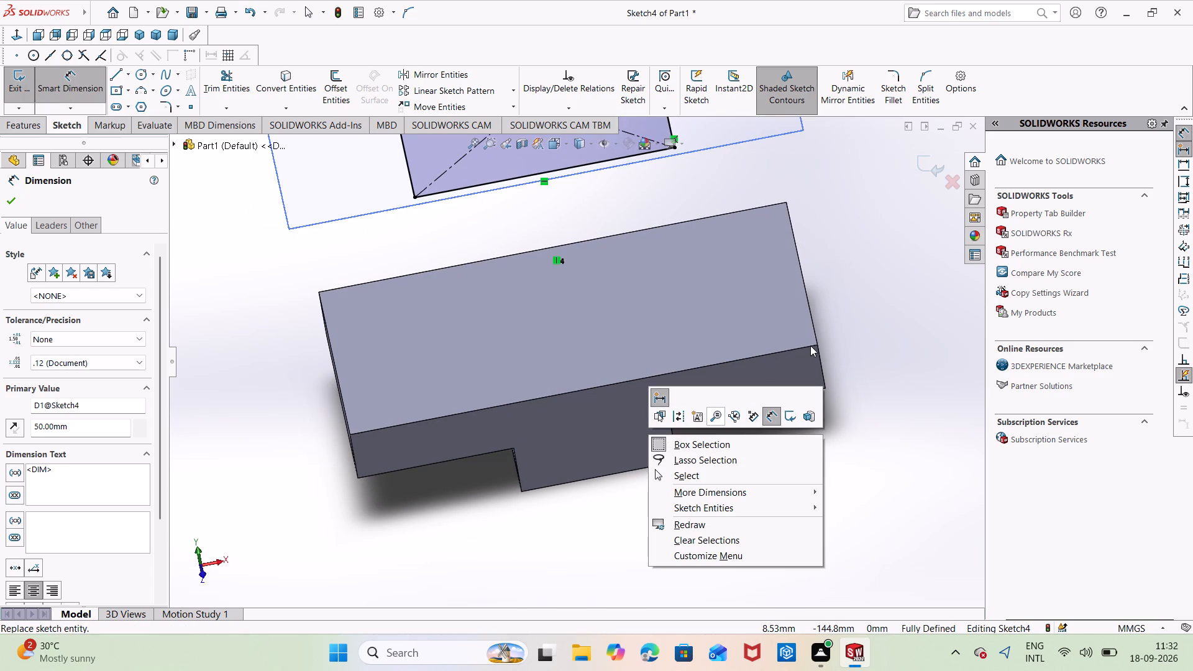
pyautogui.press('Escape')
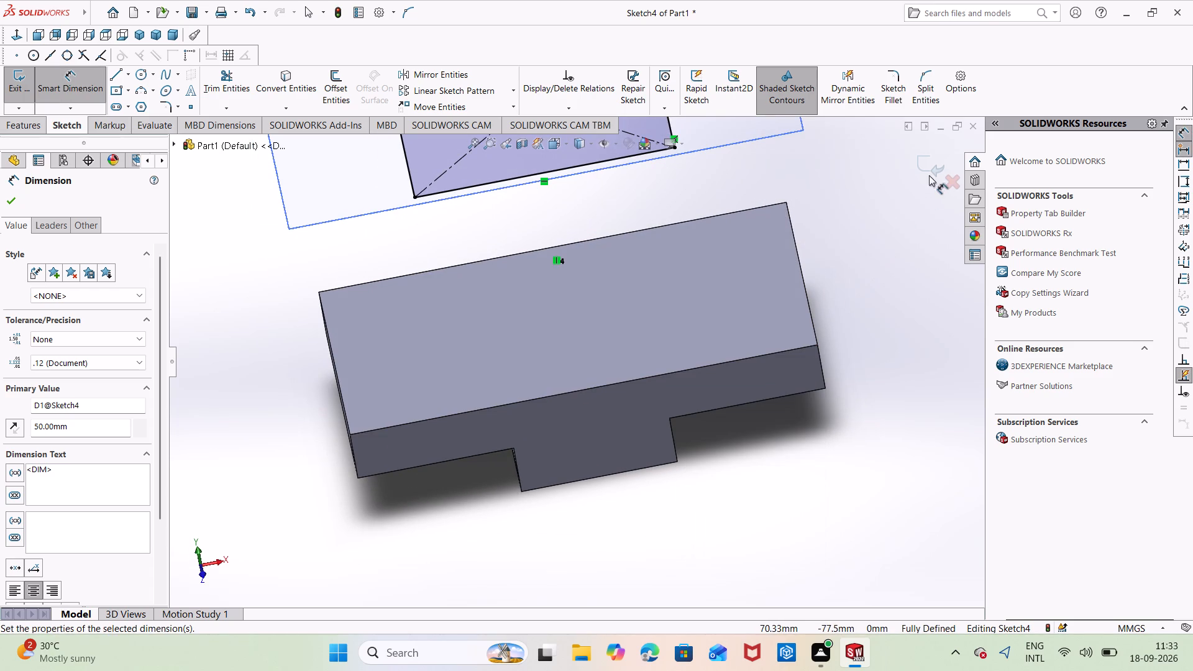
pyautogui.click(930, 170)
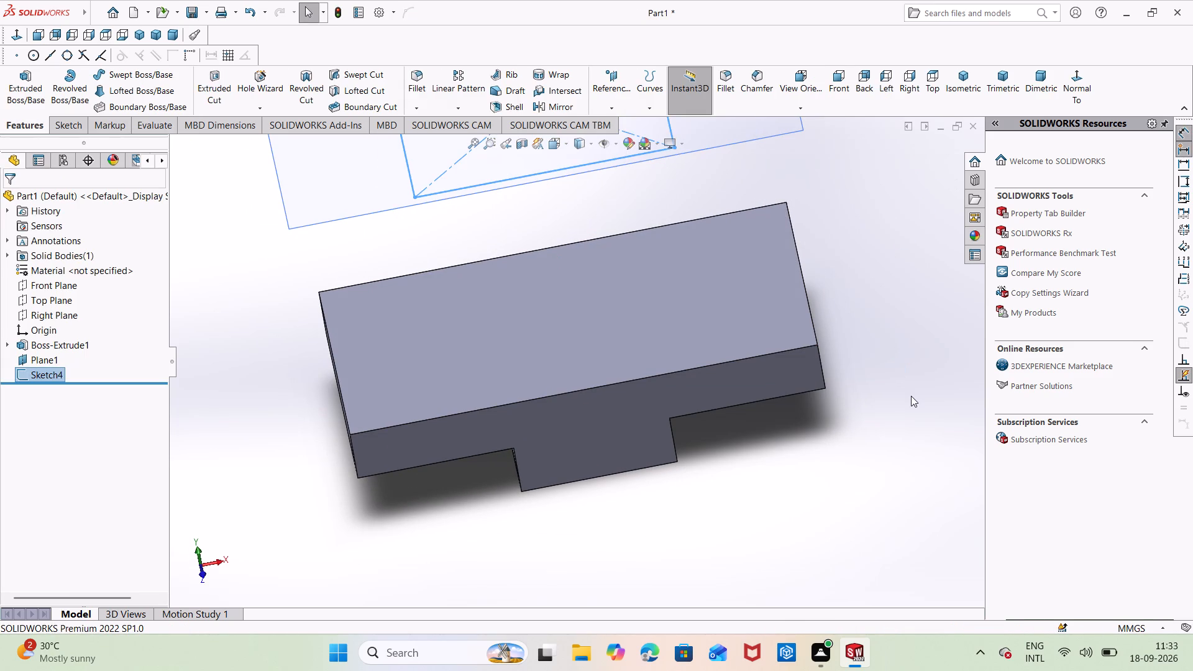
# Start a boss loft using the square sketch and the T-shaped part's top face as profiles.
pyautogui.moveTo(918, 419); pyautogui.dragTo(907, 390, button='middle')
pyautogui.scroll(1, 915, 412)
pyautogui.moveTo(913, 416); pyautogui.dragTo(939, 514, button='middle')
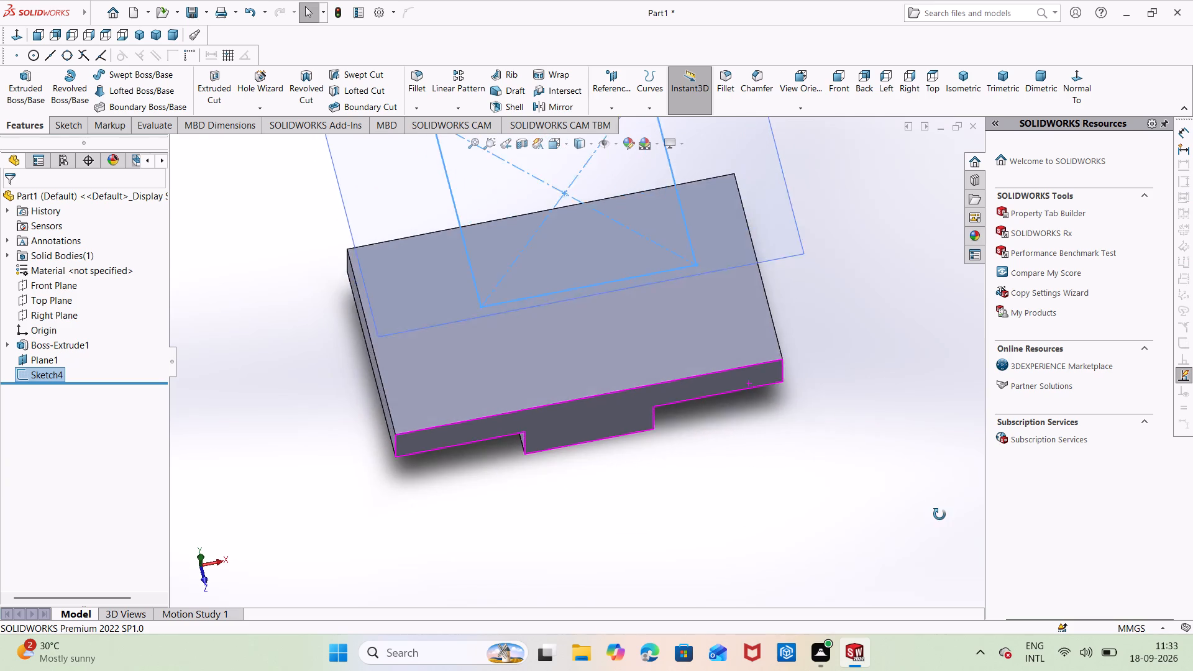
pyautogui.moveTo(939, 514); pyautogui.dragTo(909, 478, button='middle')
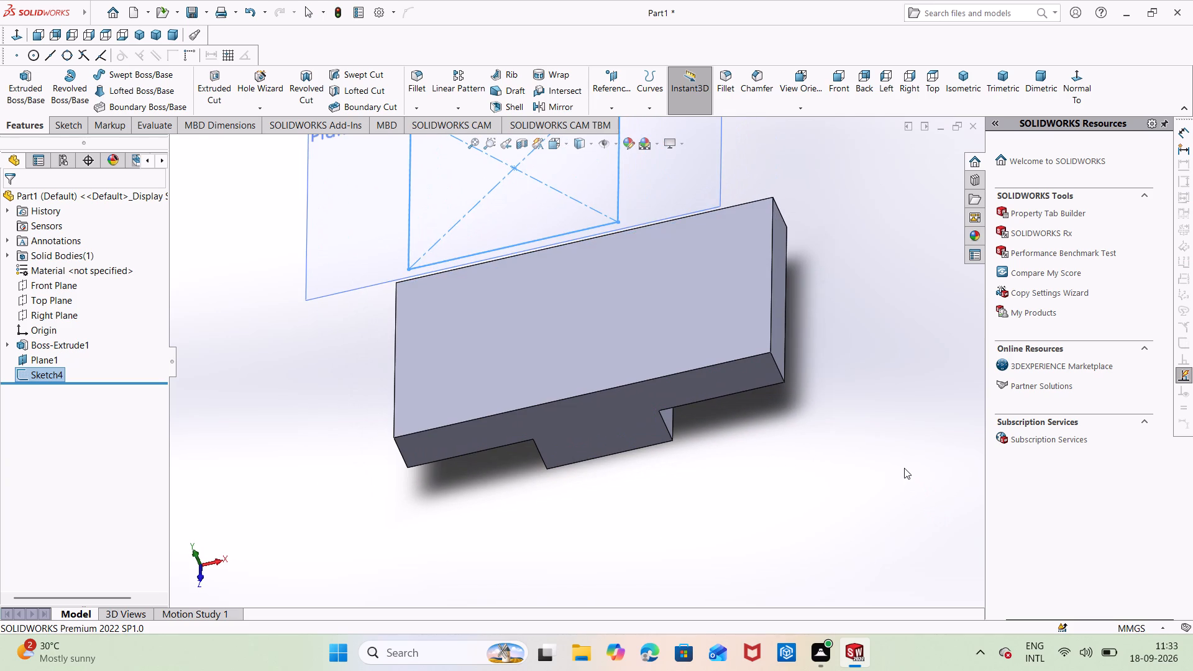
pyautogui.moveTo(904, 468); pyautogui.dragTo(930, 540, button='middle')
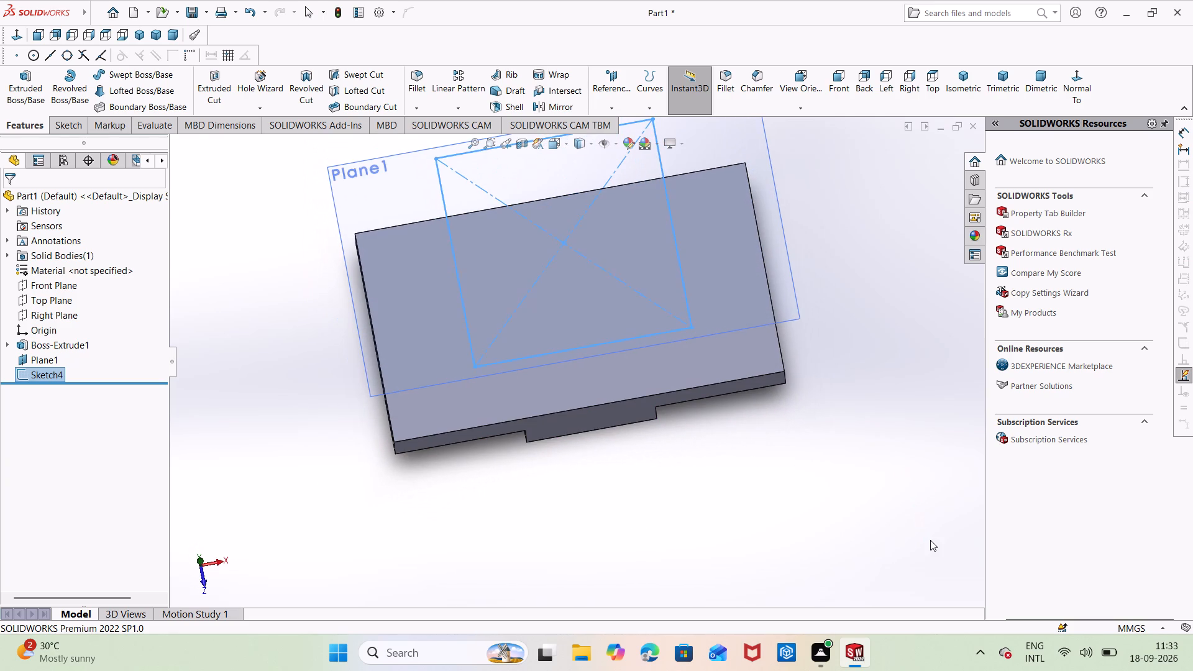
pyautogui.moveTo(926, 539); pyautogui.dragTo(880, 427, button='middle')
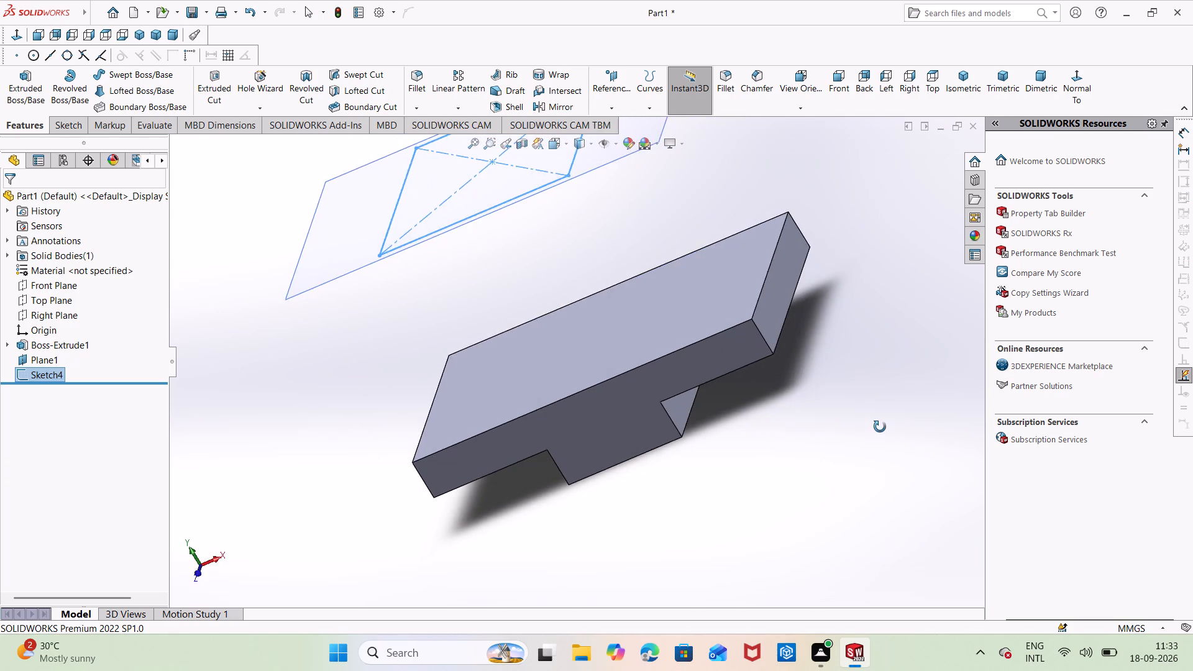
pyautogui.moveTo(880, 427); pyautogui.dragTo(883, 396, button='middle')
pyautogui.middleClick(887, 393)
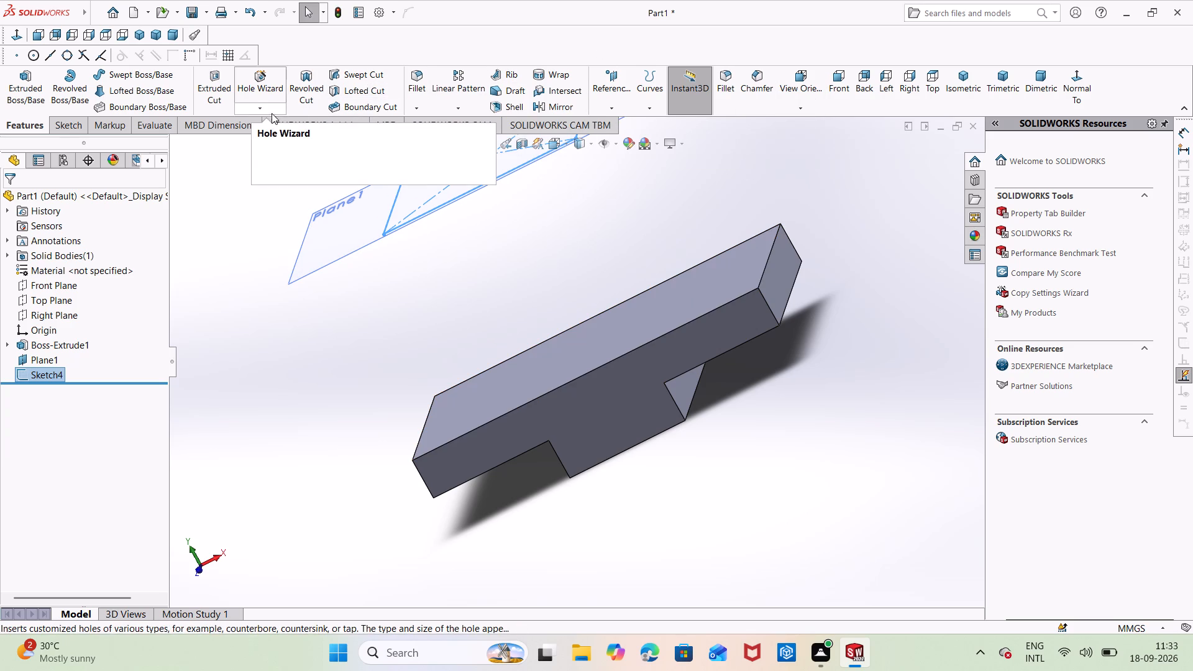
pyautogui.click(129, 88)
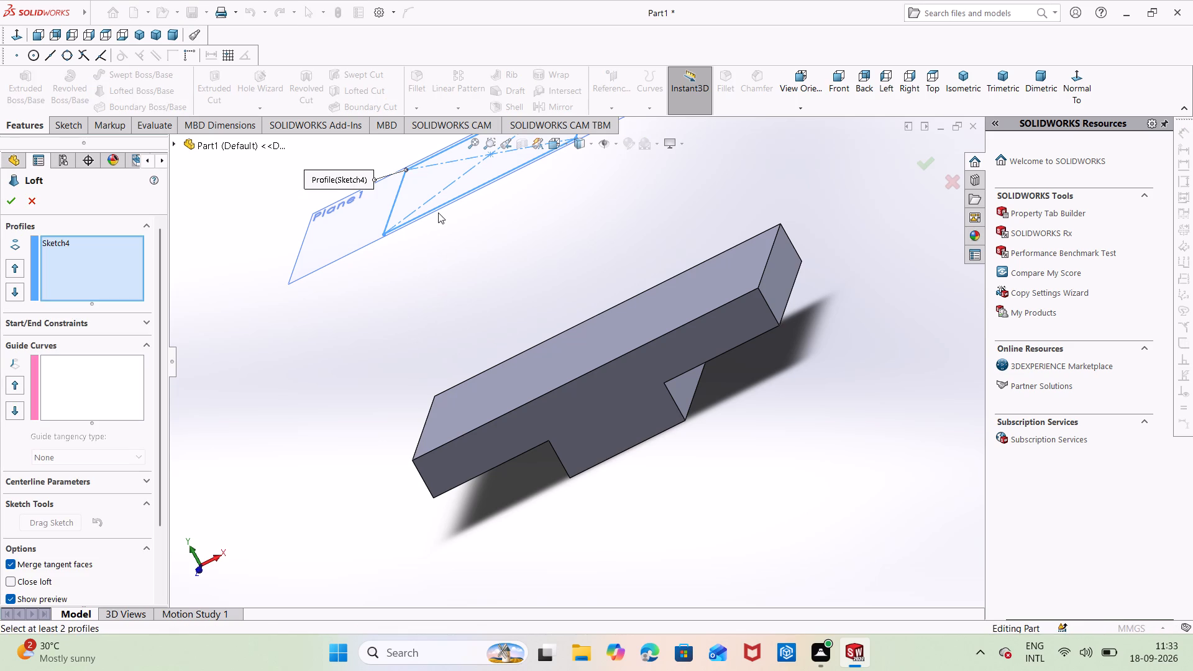
pyautogui.click(537, 373)
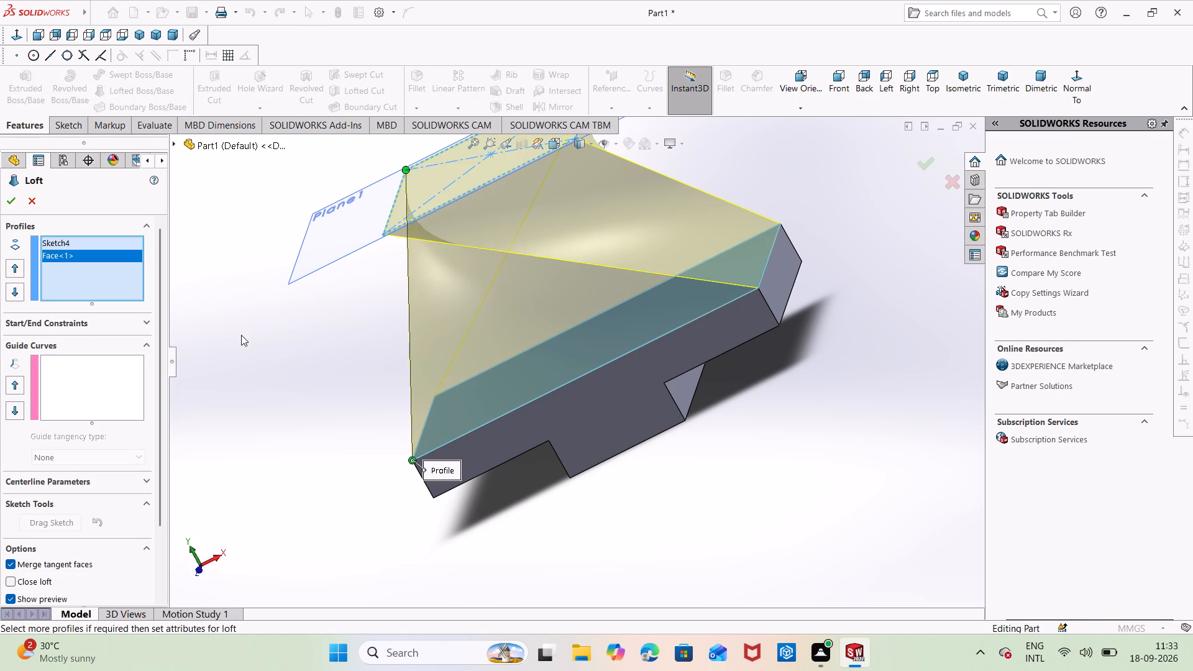
pyautogui.moveTo(239, 334); pyautogui.dragTo(288, 422, button='middle')
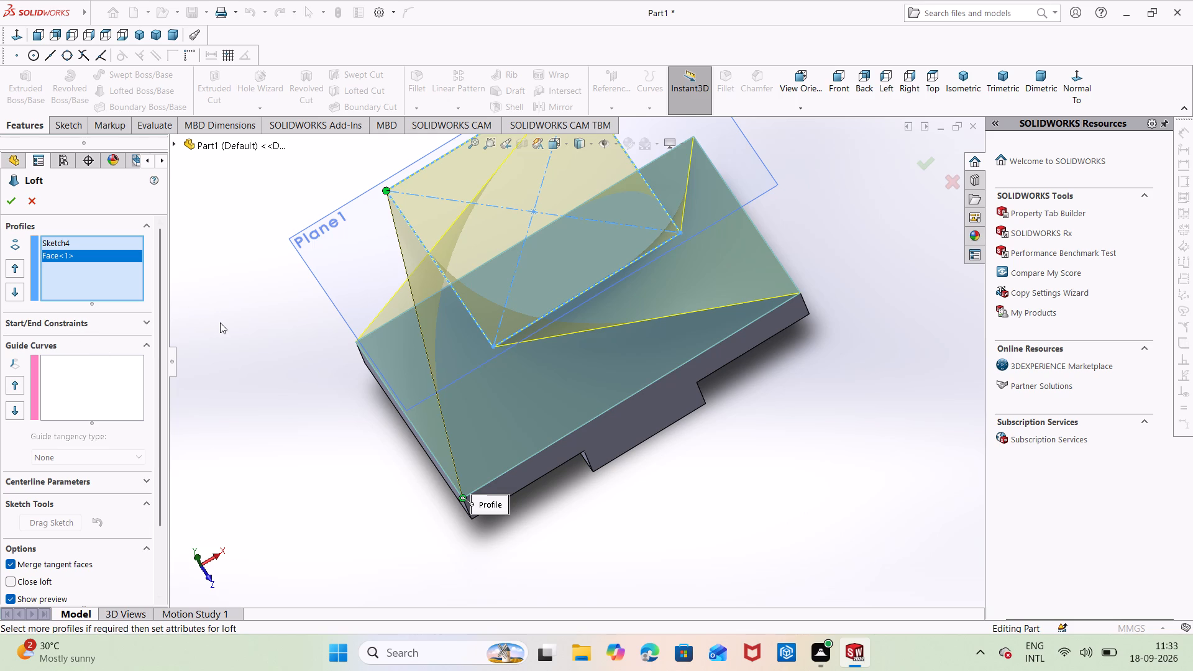
pyautogui.scroll(-2, 93, 460)
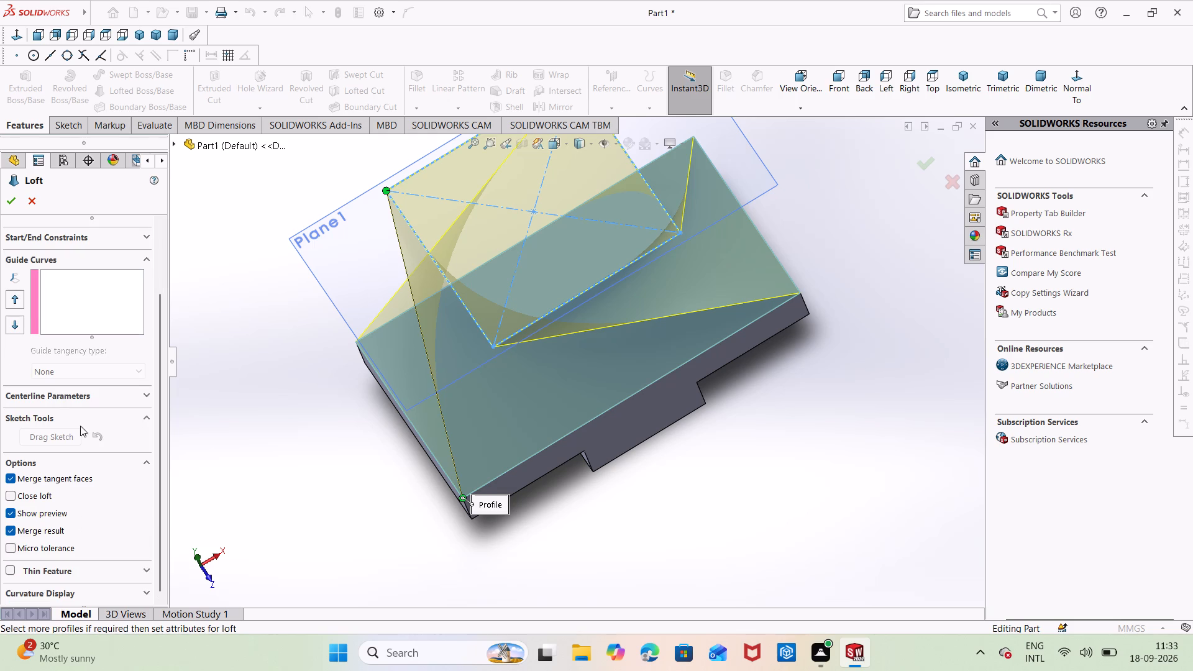
pyautogui.scroll(-4, 47, 411)
pyautogui.scroll(5, 47, 414)
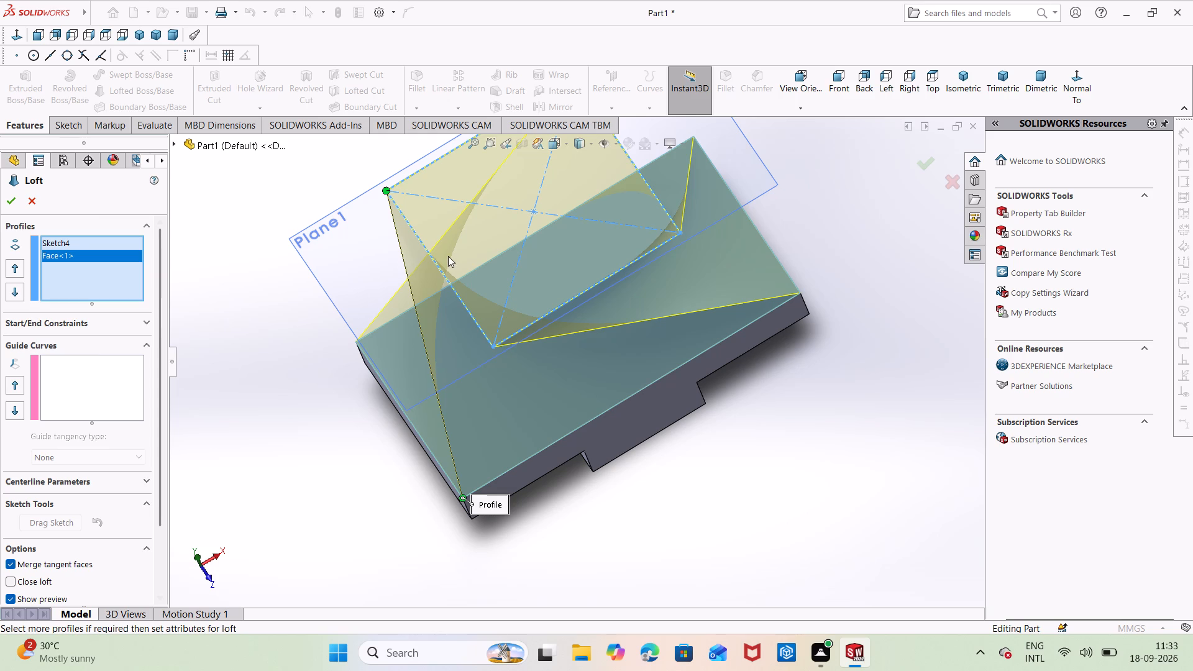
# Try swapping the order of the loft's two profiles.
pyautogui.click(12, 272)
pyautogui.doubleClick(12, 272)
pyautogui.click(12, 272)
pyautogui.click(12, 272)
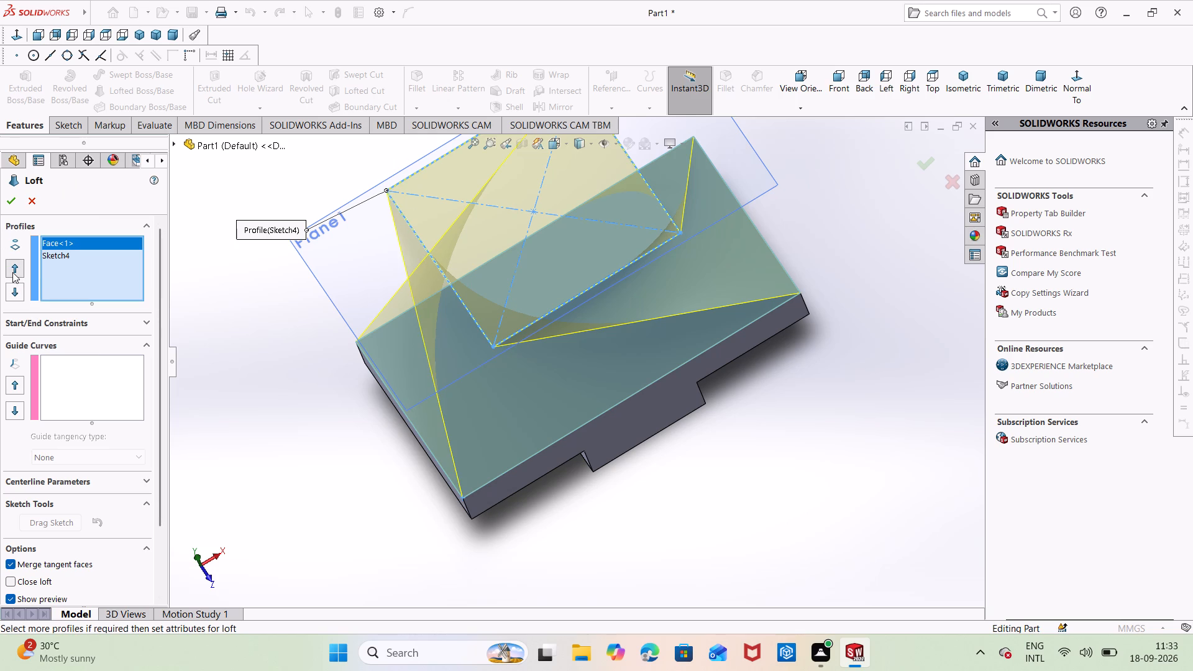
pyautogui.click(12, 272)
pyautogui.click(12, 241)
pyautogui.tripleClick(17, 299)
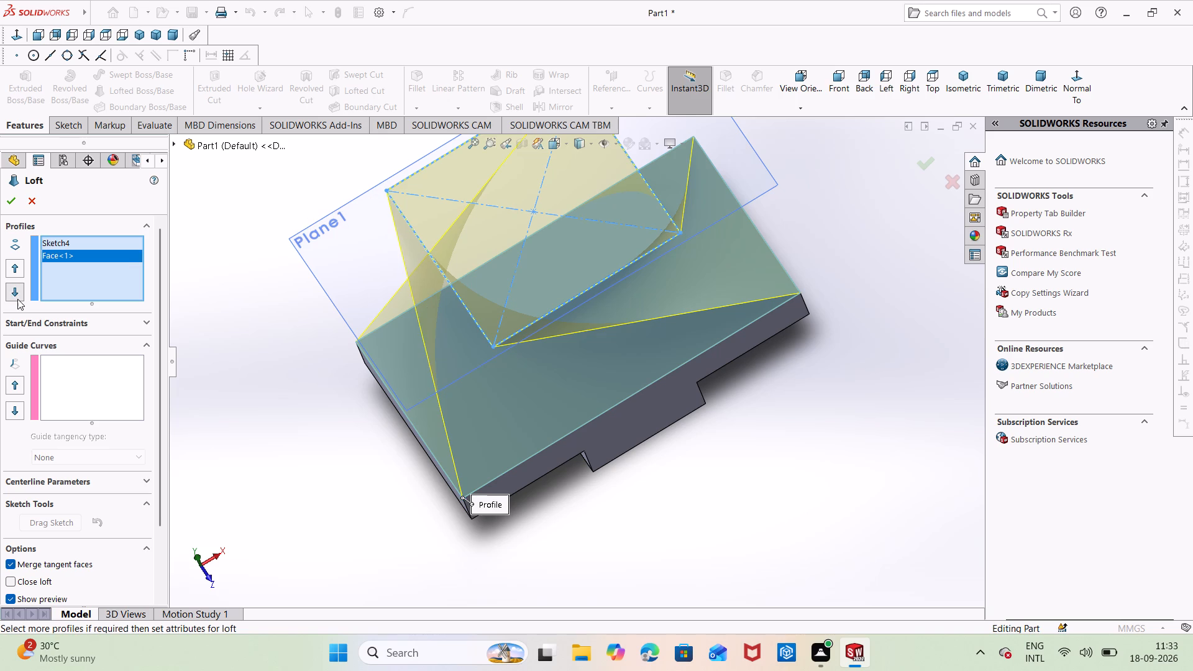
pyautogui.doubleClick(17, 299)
# Remove the top face from the loft profiles, reselect it so its corners match the square's, and complete the loft.
pyautogui.moveTo(478, 390); pyautogui.dragTo(512, 383)
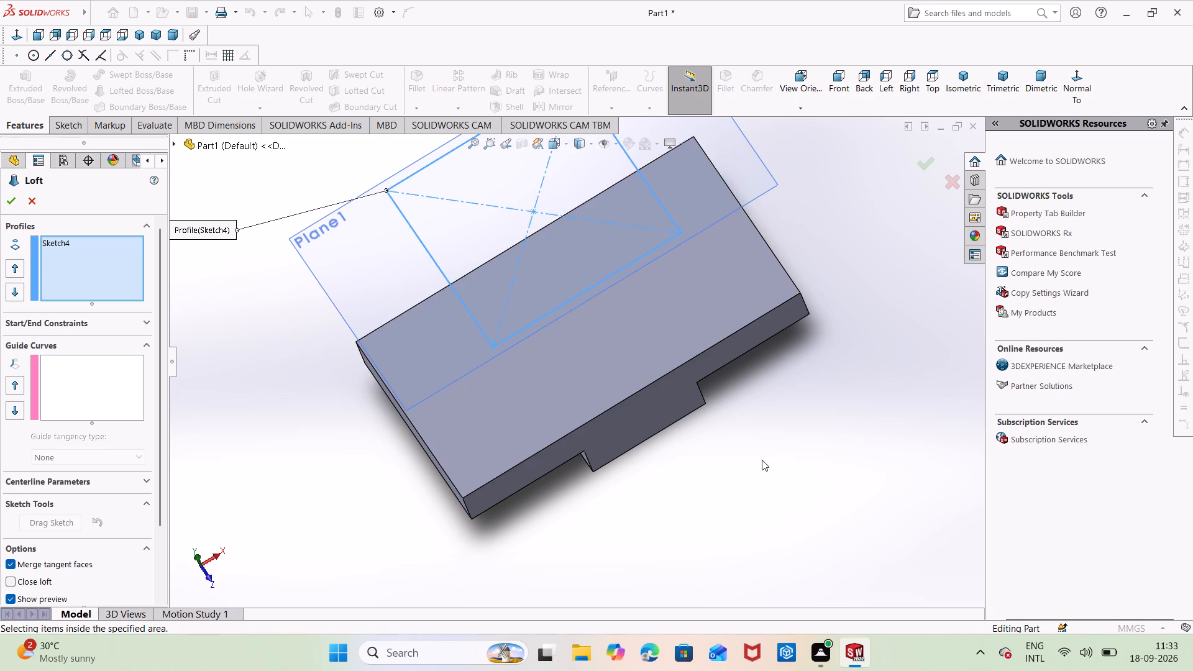
pyautogui.moveTo(762, 462); pyautogui.dragTo(715, 403, button='middle')
pyautogui.click(566, 355)
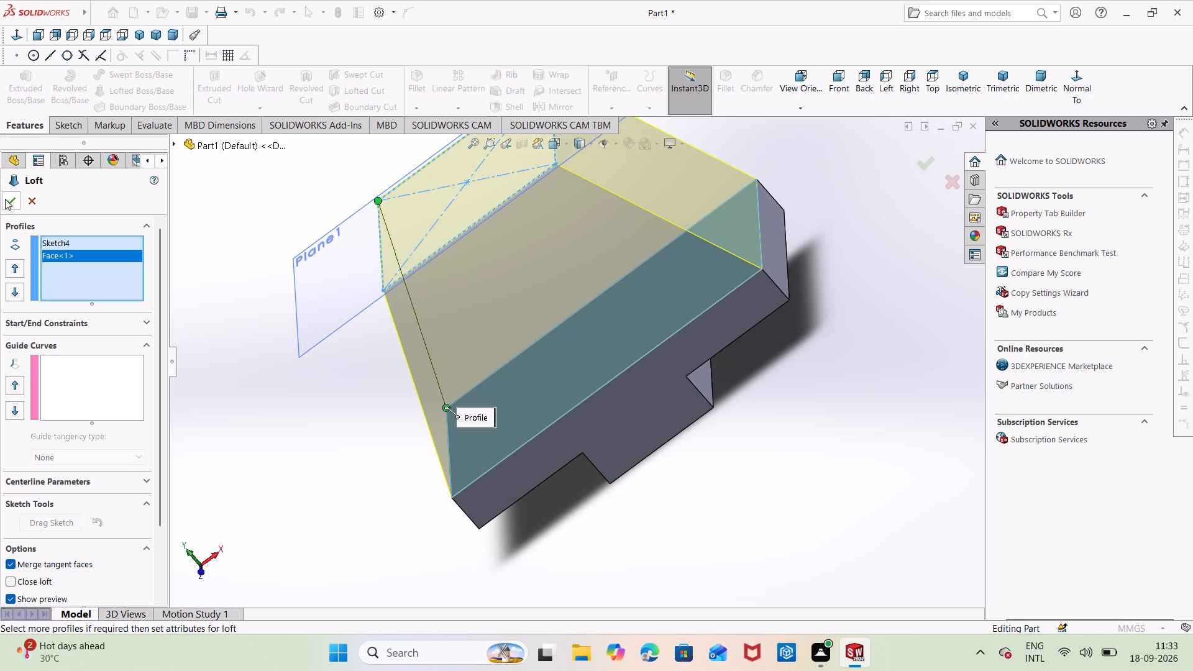
pyautogui.click(7, 198)
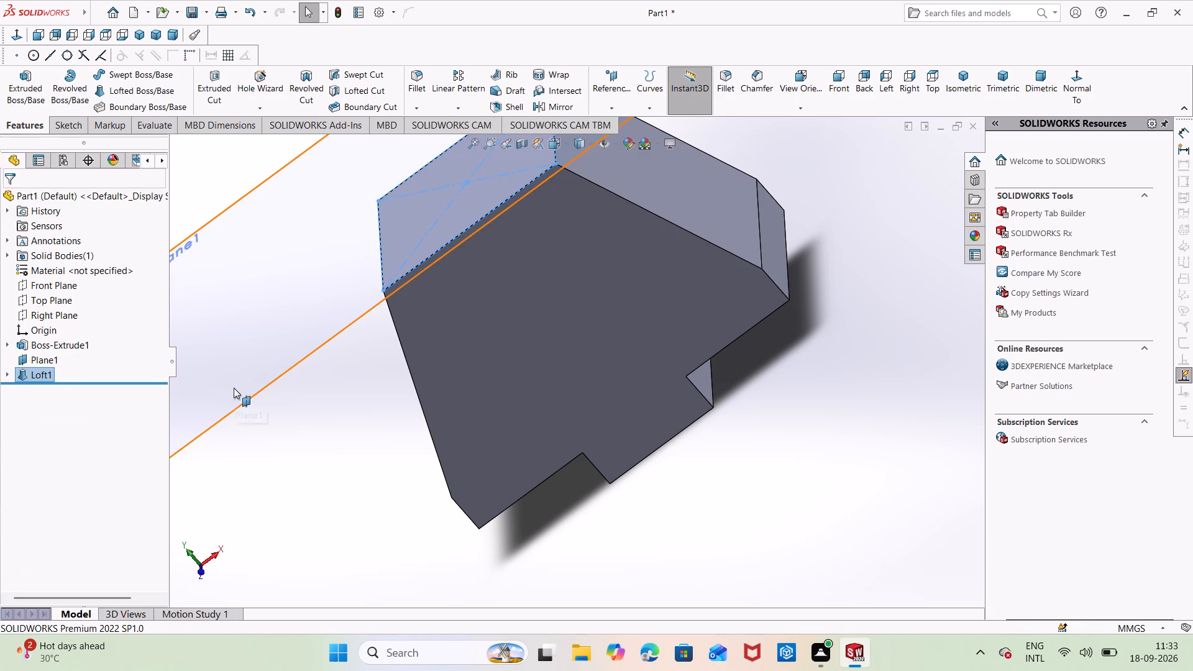
# Open a new sketch on the loft's square top face.
pyautogui.click(288, 443)
pyautogui.moveTo(541, 483); pyautogui.dragTo(713, 529, button='middle')
pyautogui.moveTo(721, 523); pyautogui.dragTo(670, 460, button='middle')
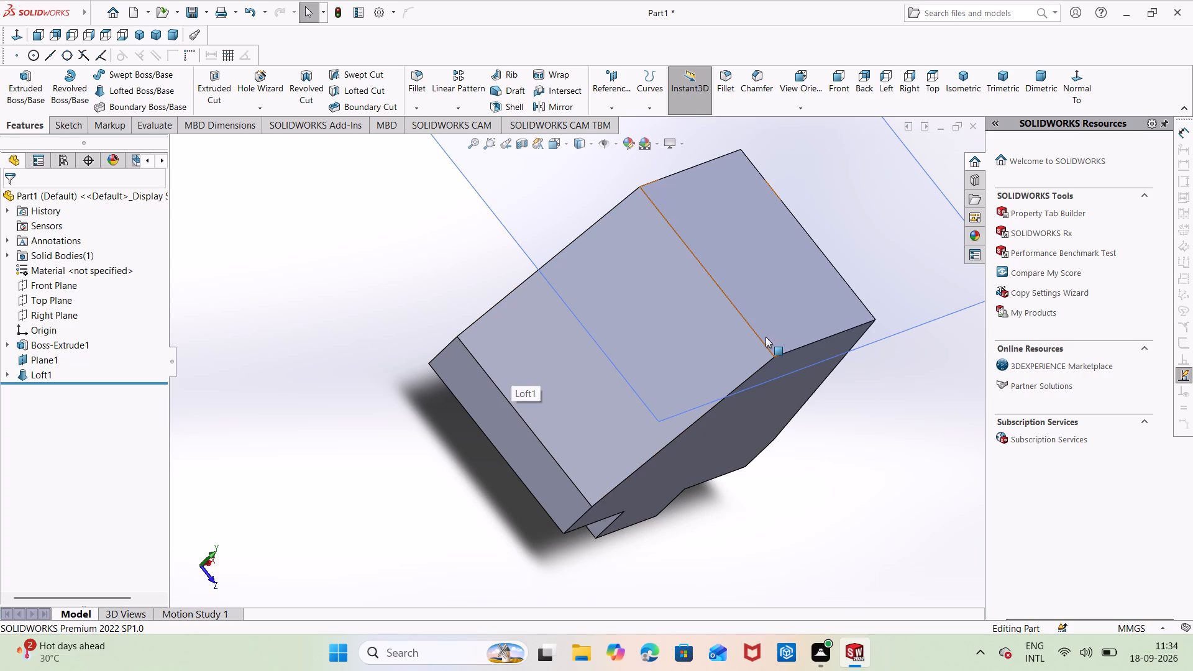
pyautogui.rightClick(768, 265)
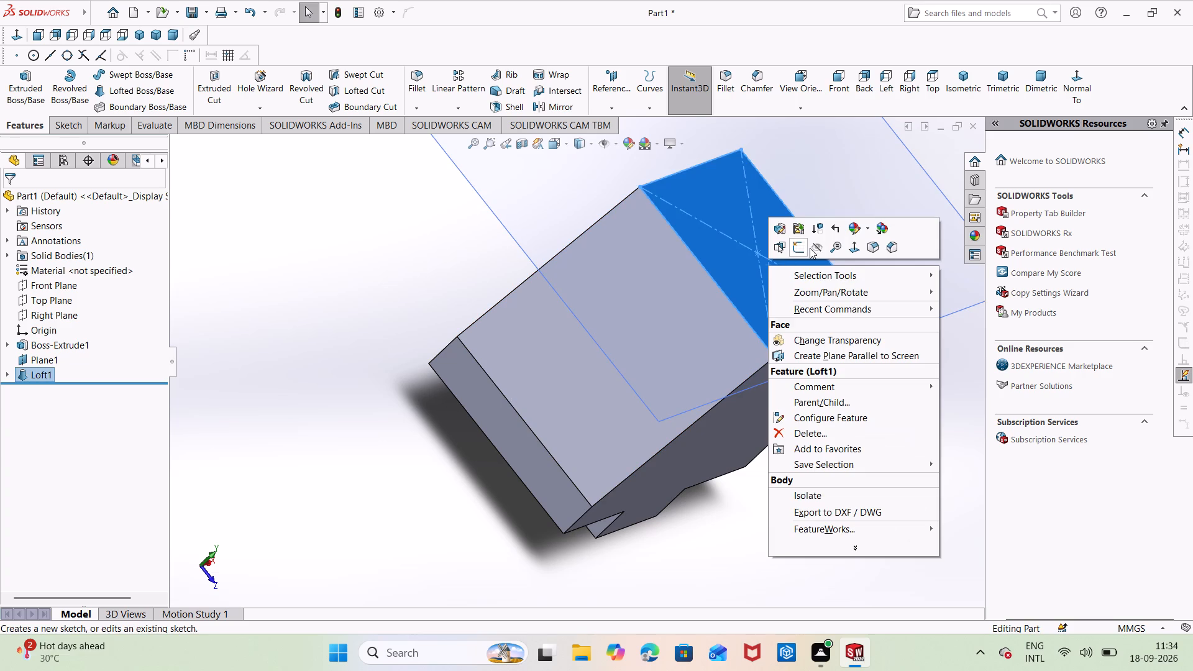
pyautogui.click(800, 253)
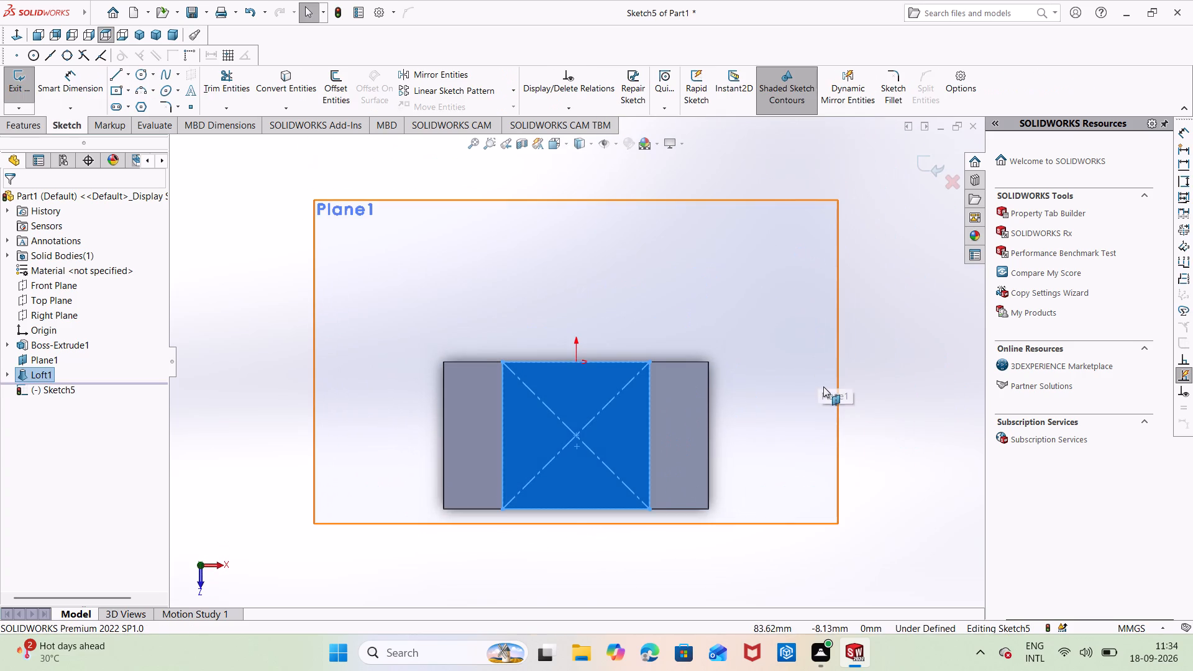
pyautogui.click(826, 386)
pyautogui.scroll(-2, 715, 412)
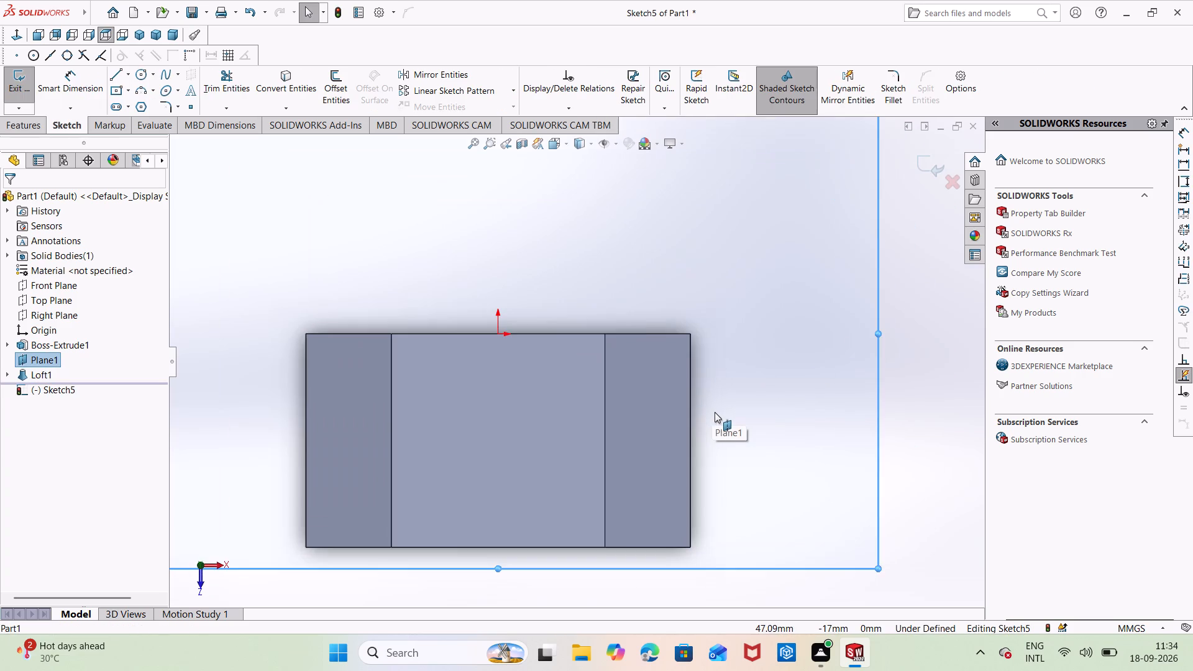
pyautogui.scroll(-1, 715, 412)
pyautogui.scroll(2, 715, 412)
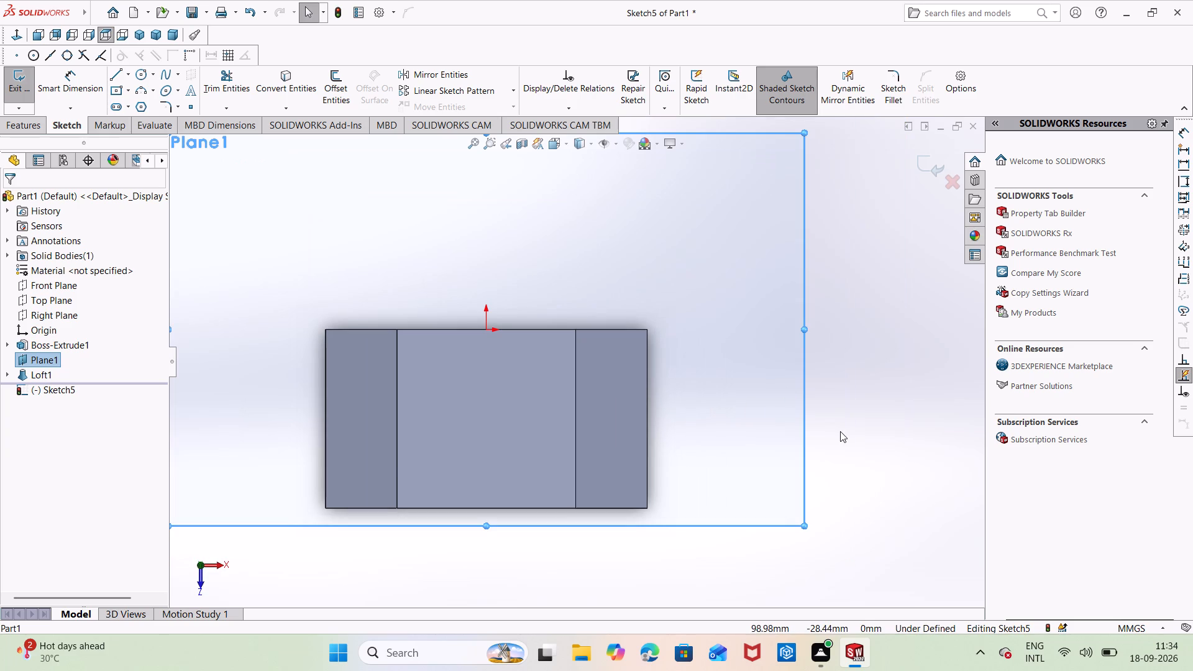
# Sketch a circle of about 13 mm radius near the middle of the square face, its centre vertically aligned with the origin.
pyautogui.moveTo(840, 431); pyautogui.dragTo(869, 329, button='right')
pyautogui.moveTo(857, 383); pyautogui.dragTo(912, 411, button='right')
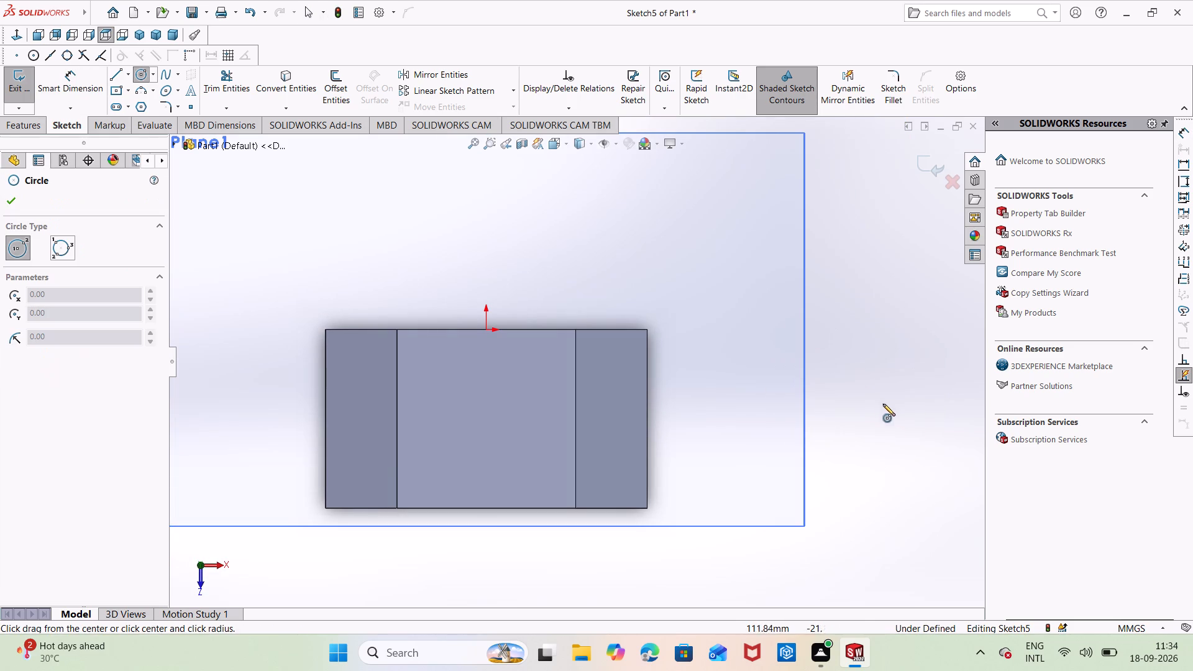
pyautogui.moveTo(873, 396); pyautogui.dragTo(943, 377, button='right')
pyautogui.moveTo(854, 399); pyautogui.dragTo(911, 429, button='right')
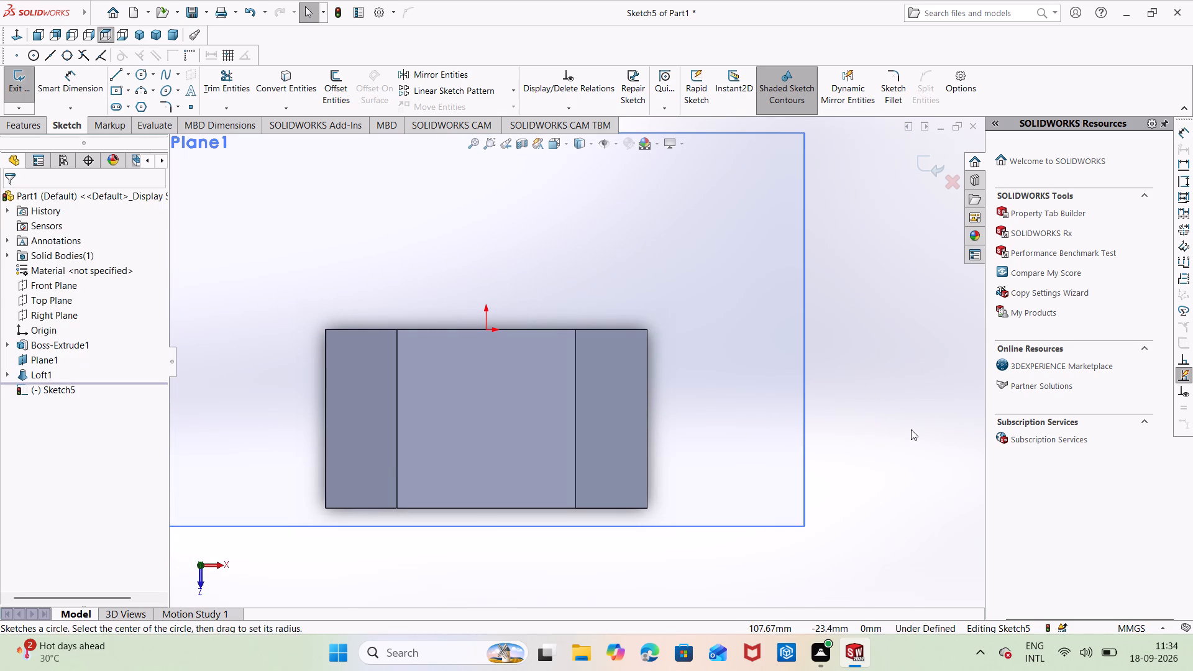
pyautogui.moveTo(911, 429); pyautogui.dragTo(916, 432, button='right')
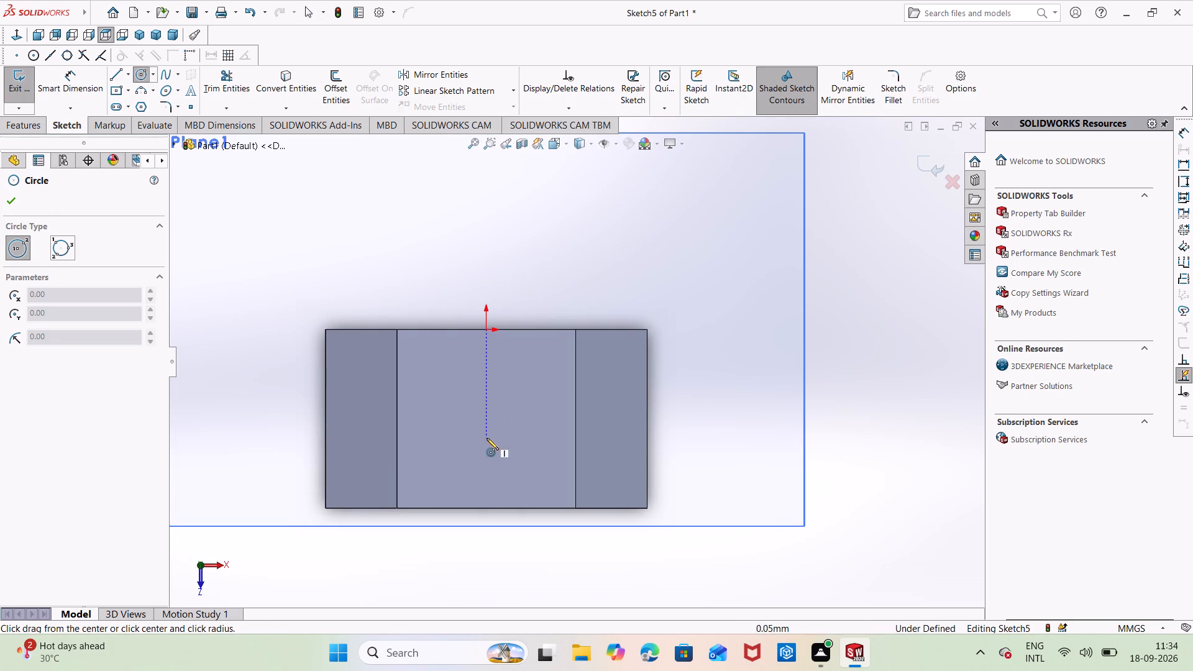
pyautogui.click(485, 409)
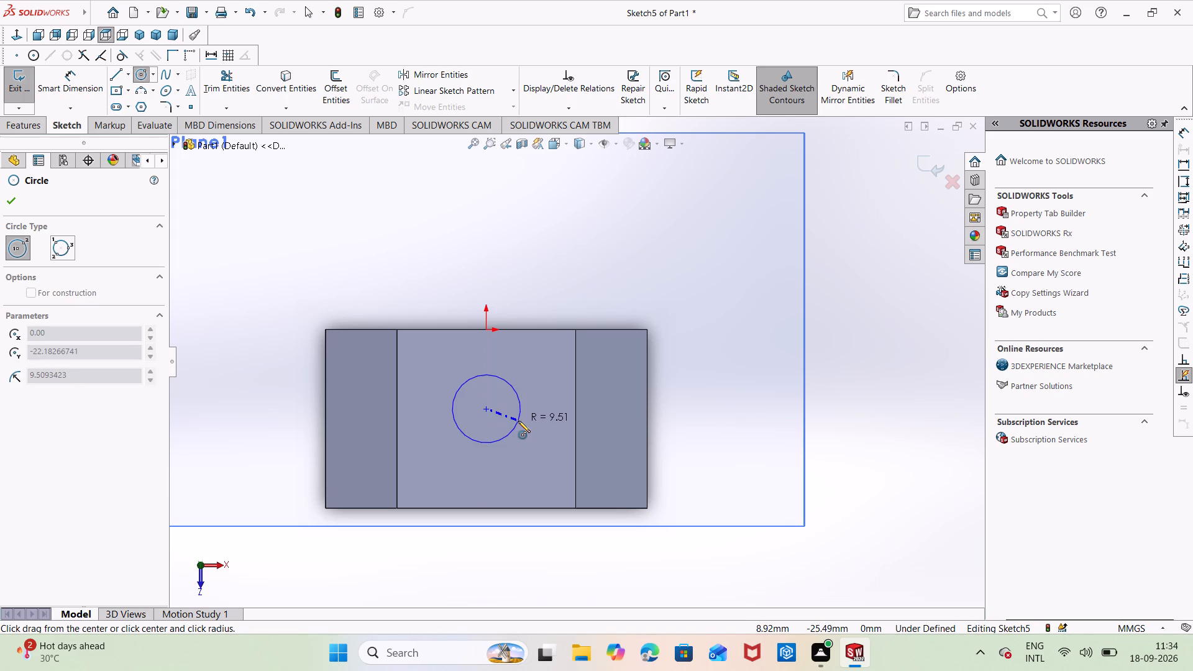
pyautogui.click(527, 433)
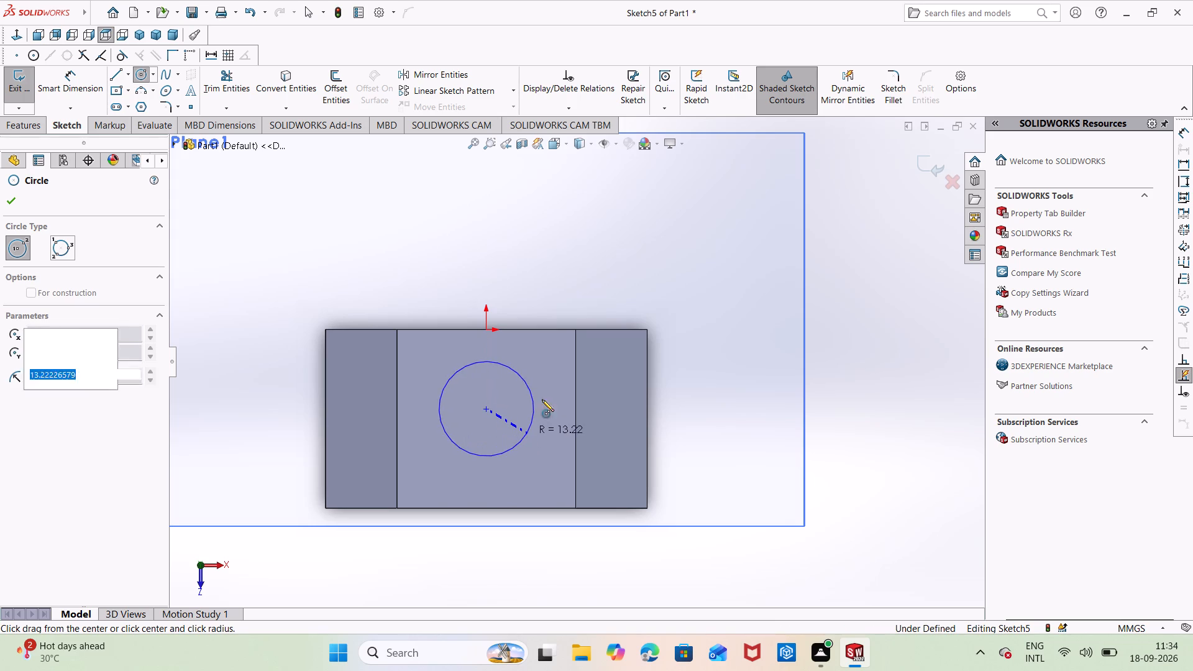
pyautogui.click(549, 376)
pyautogui.press('Escape')
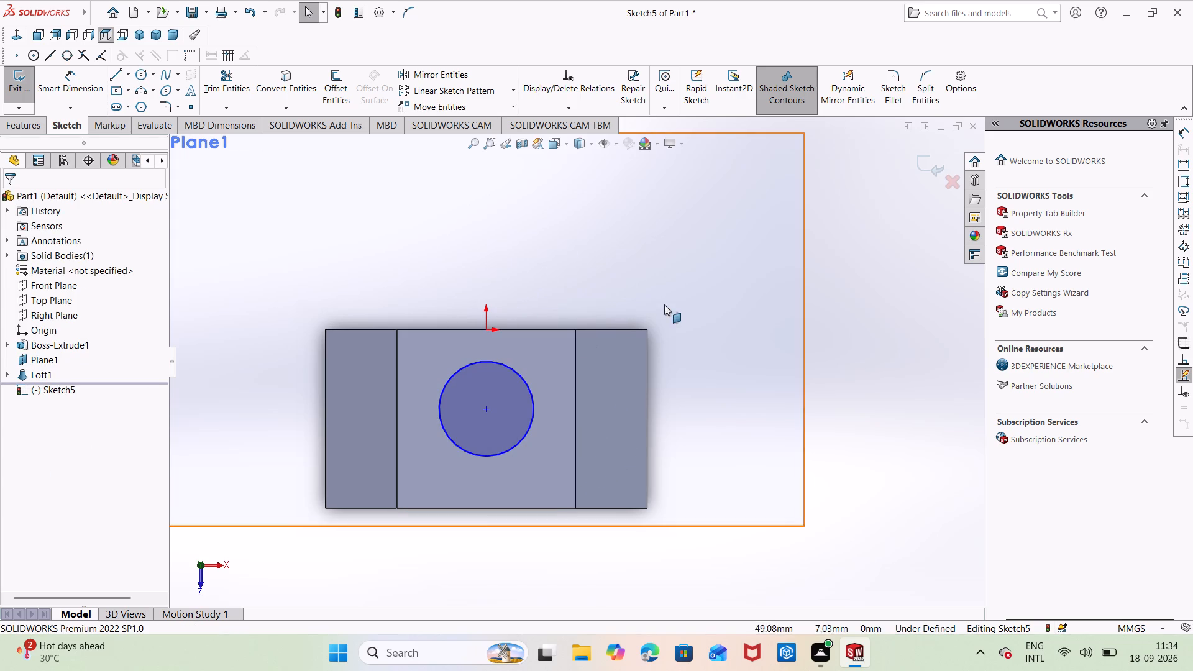
# Dimension the circle on the loft's top face with a diameter of 40 mm.
pyautogui.moveTo(669, 303); pyautogui.dragTo(693, 206, button='right')
pyautogui.click(535, 407)
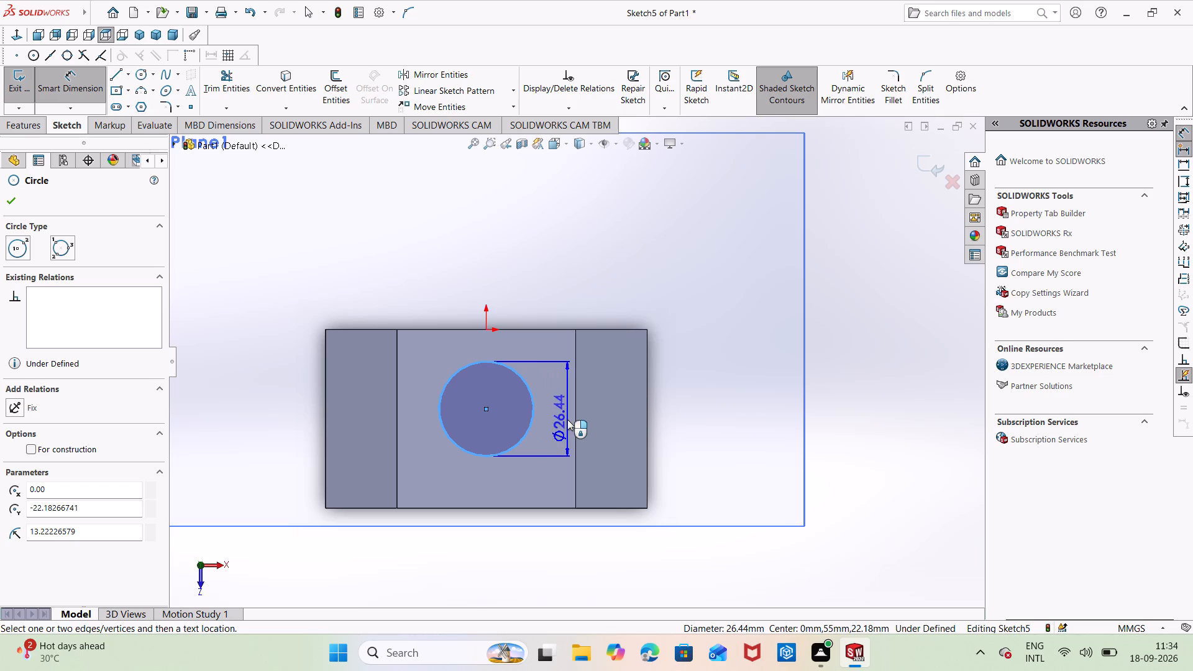
pyautogui.click(567, 419)
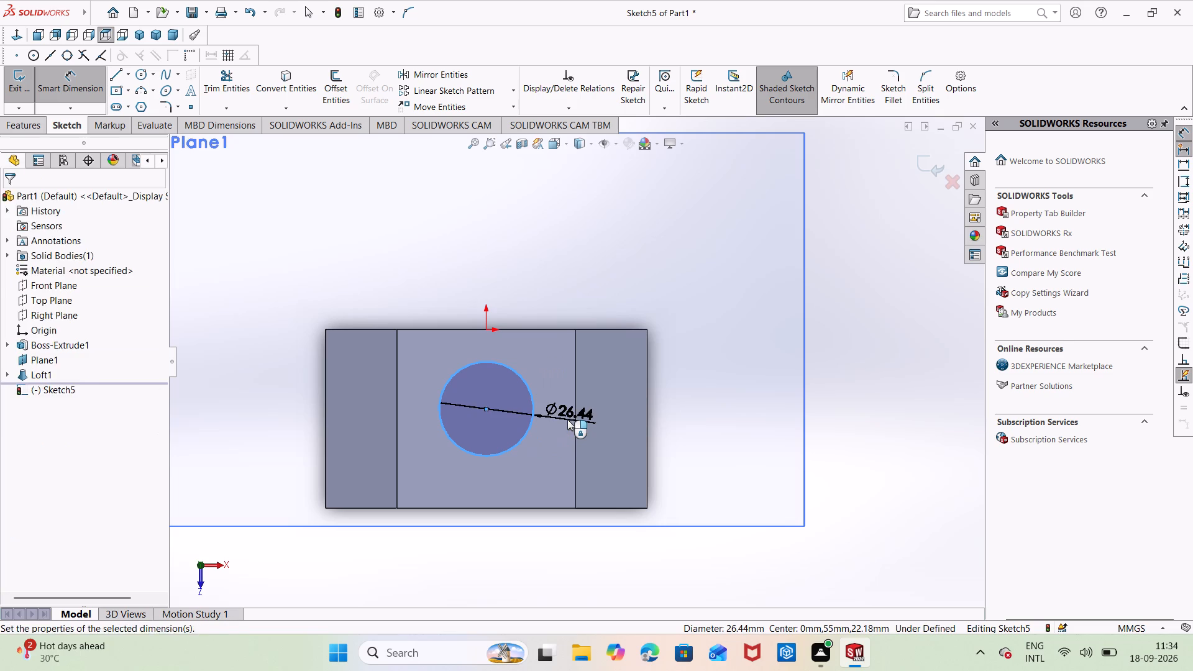
pyautogui.press('BackSpace')
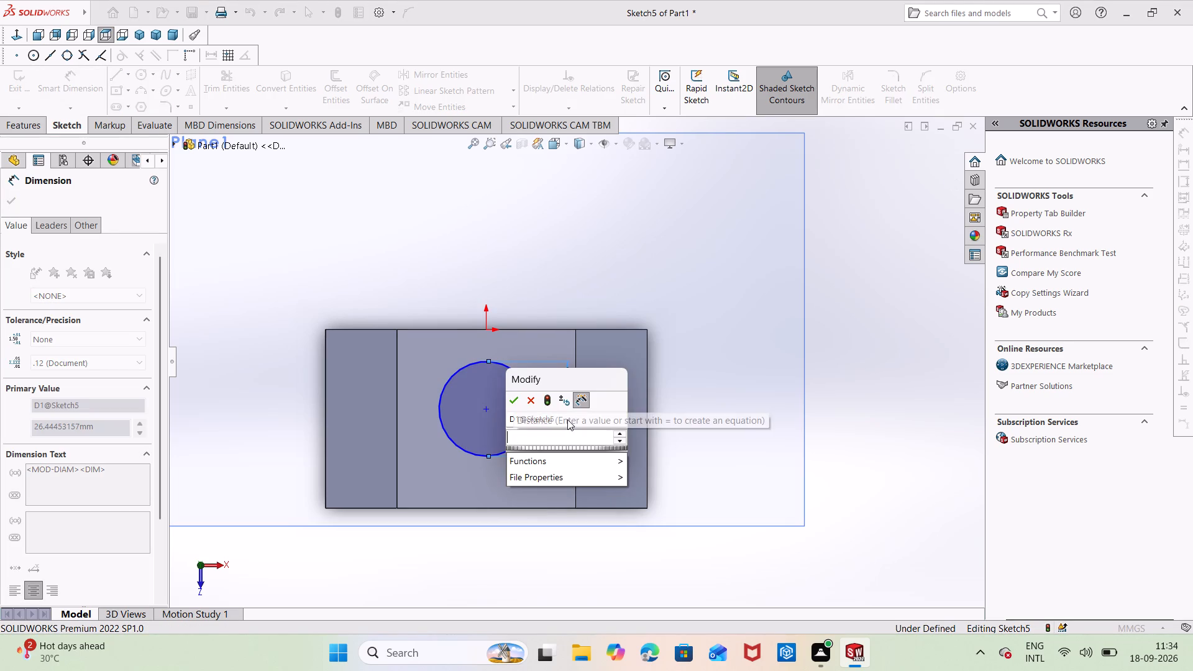
pyautogui.write('40')
pyautogui.press('Return')
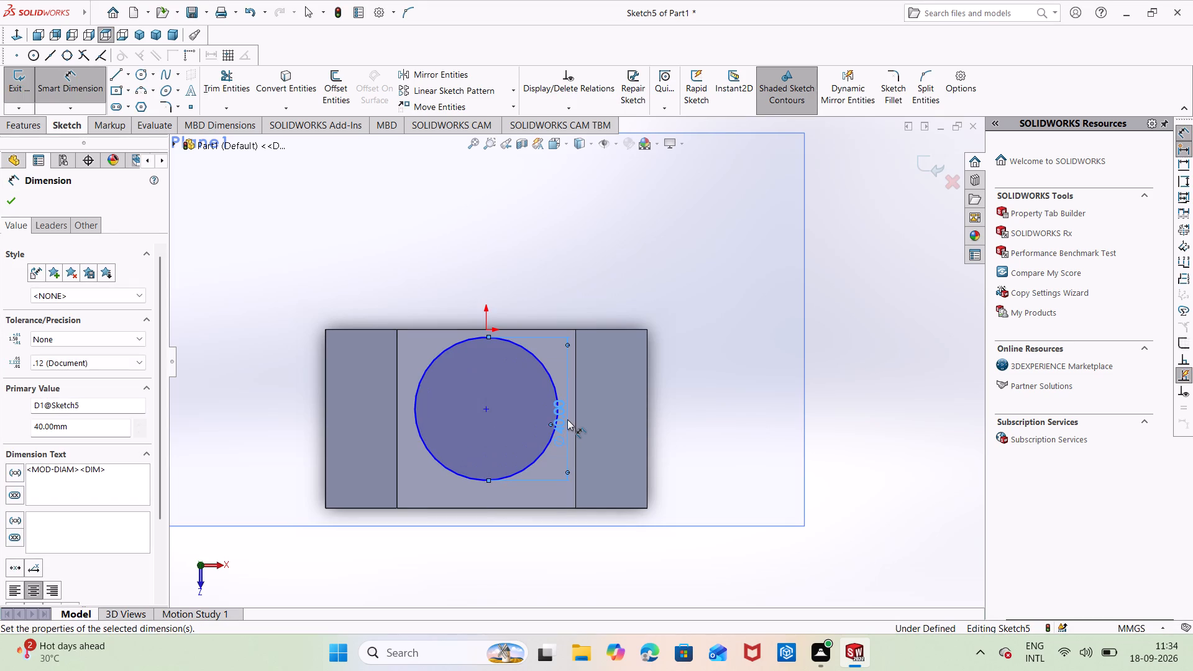
pyautogui.click(567, 419)
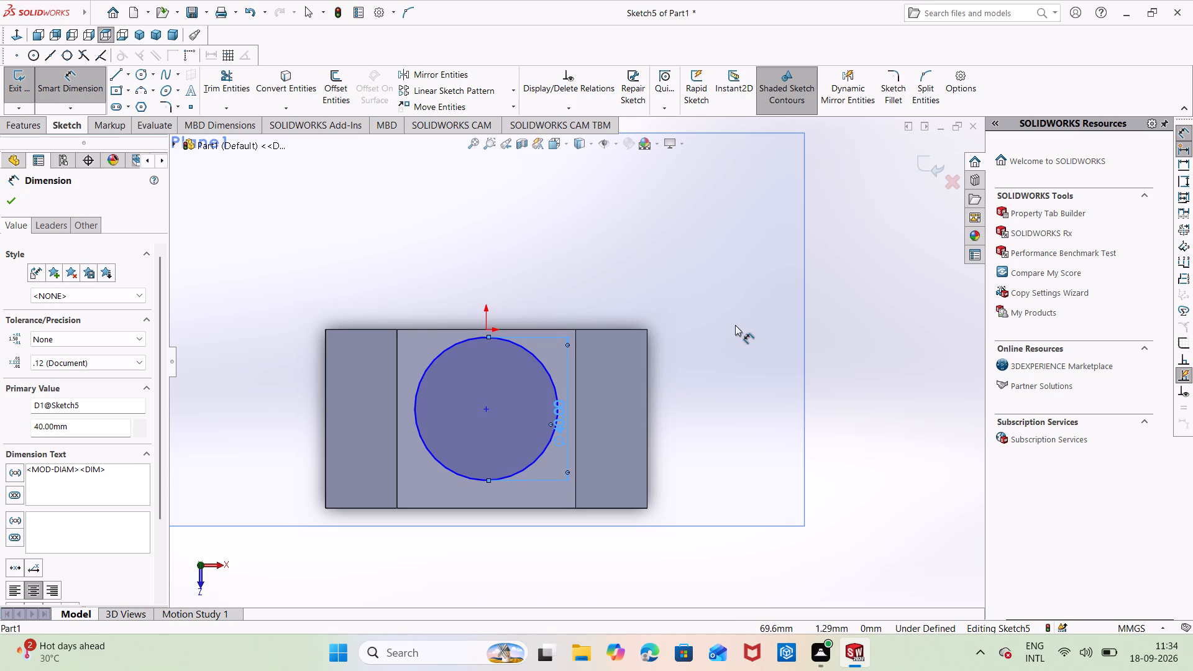
pyautogui.press('Escape')
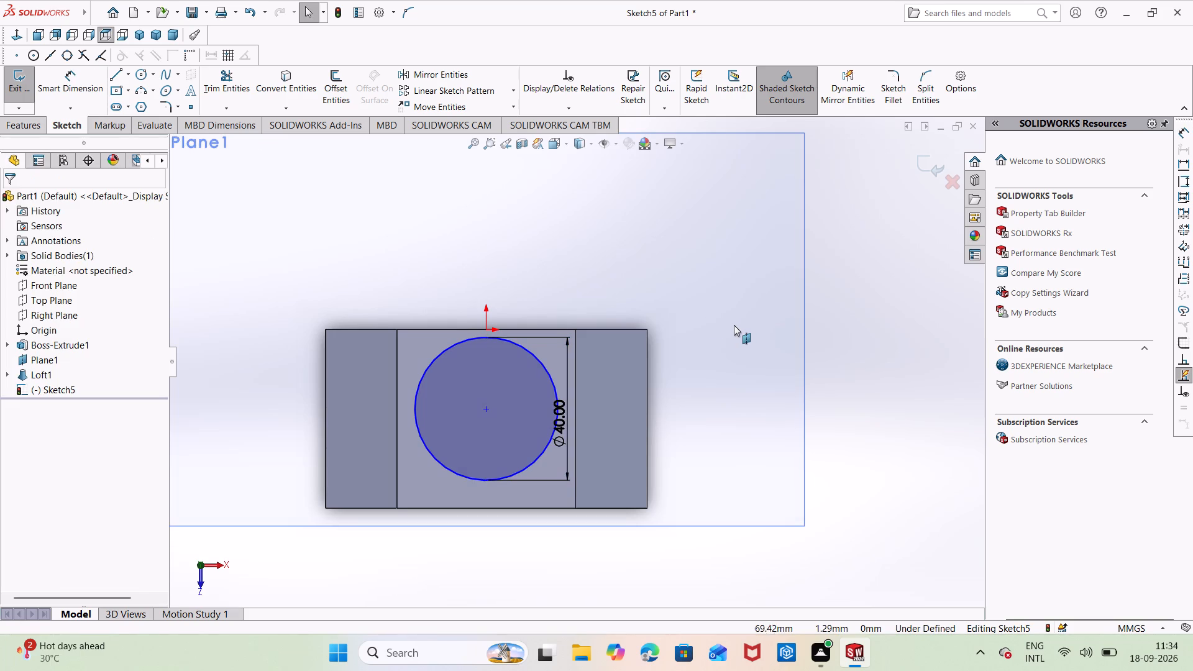
pyautogui.press('Escape')
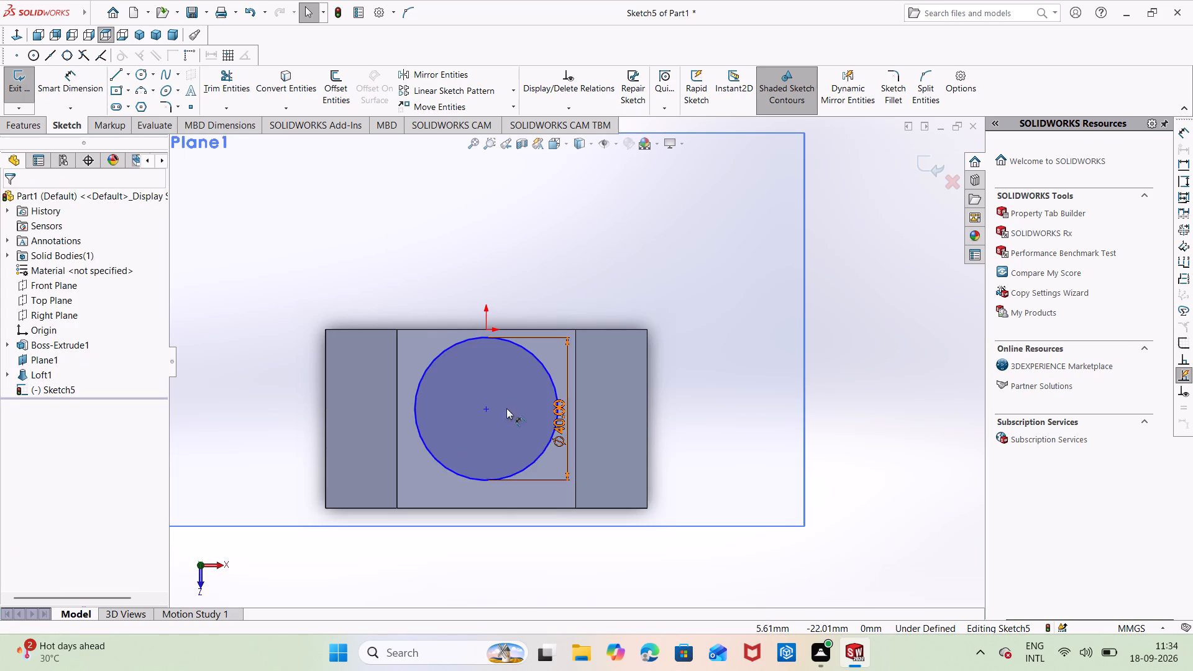
# Add a vertical relation between the circle's centre and the origin.
pyautogui.keyDown('ctrl'); pyautogui.click(484, 410); pyautogui.keyUp('ctrl')
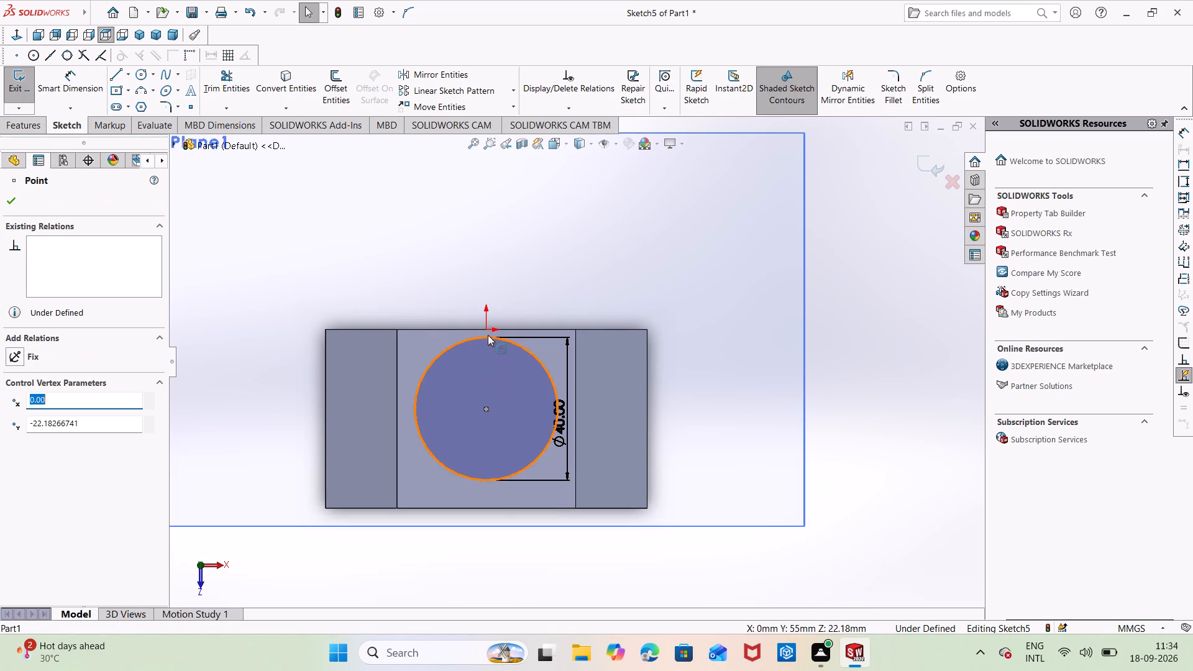
pyautogui.keyDown('ctrl'); pyautogui.click(486, 328); pyautogui.keyUp('ctrl')
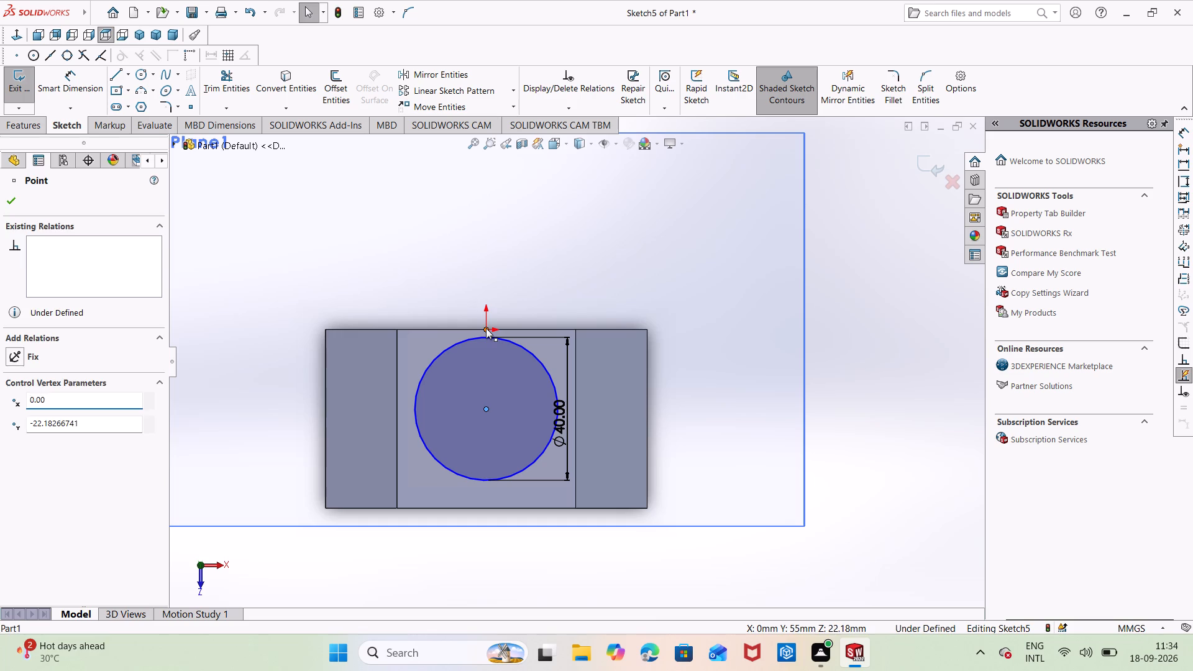
pyautogui.click(45, 436)
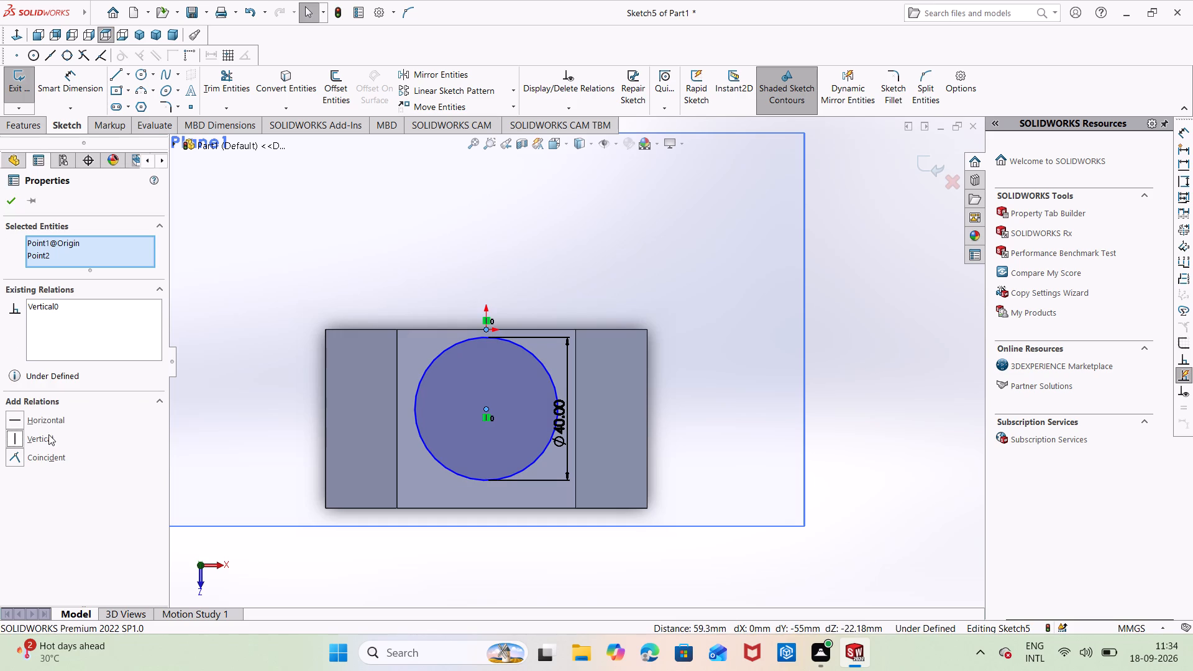
pyautogui.click(314, 244)
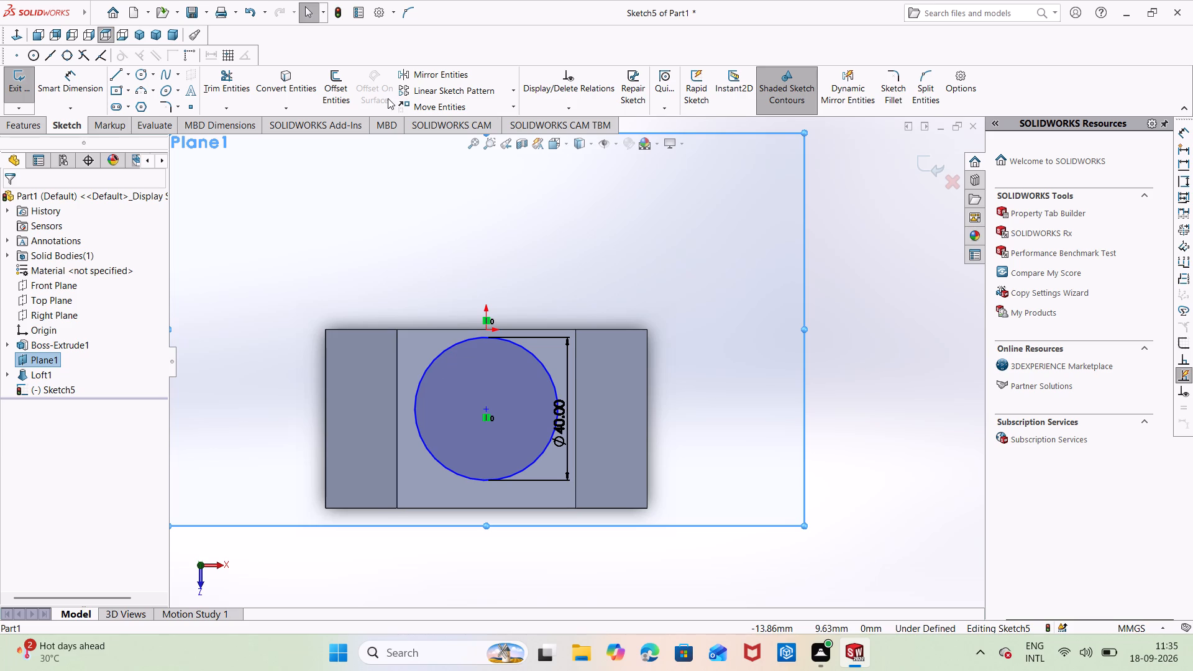
# Dimension the circle's centre 25 mm from the square face's edge that runs in line with the origin.
pyautogui.moveTo(455, 280); pyautogui.dragTo(457, 185, button='right')
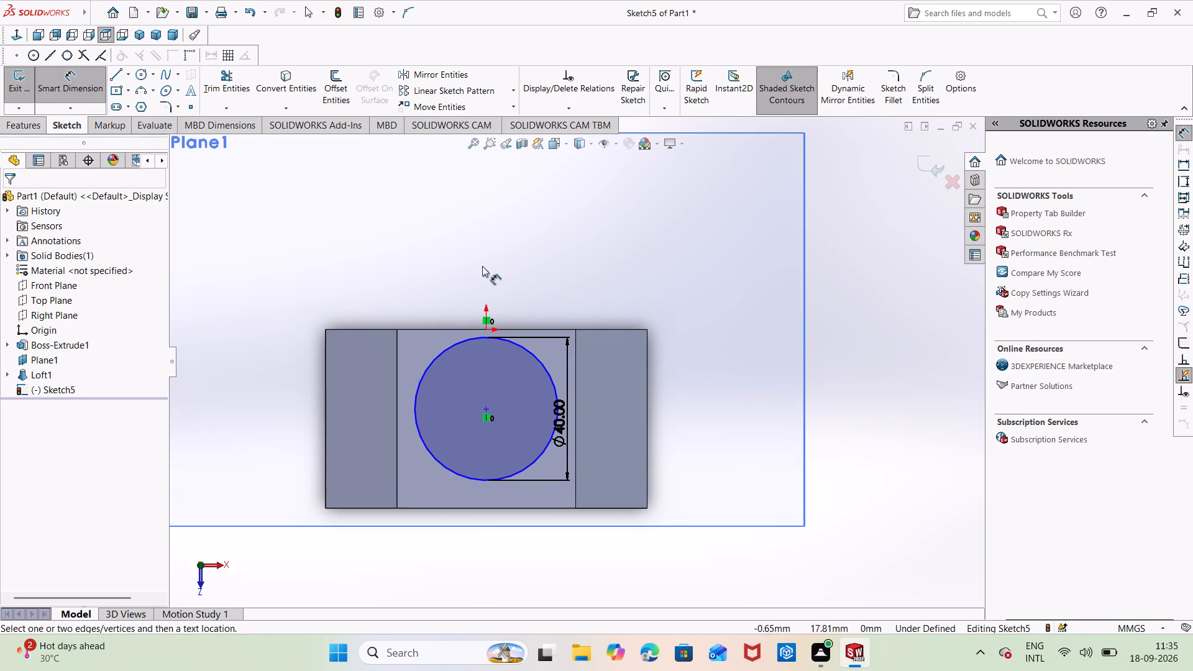
pyautogui.click(481, 336)
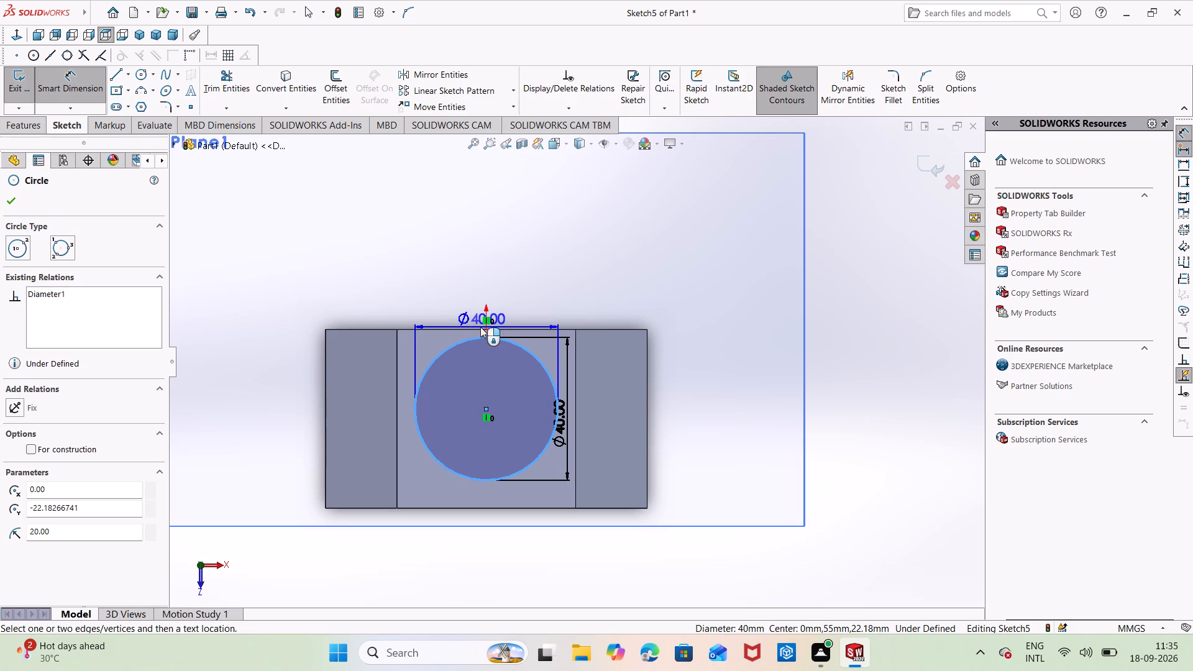
pyautogui.click(479, 331)
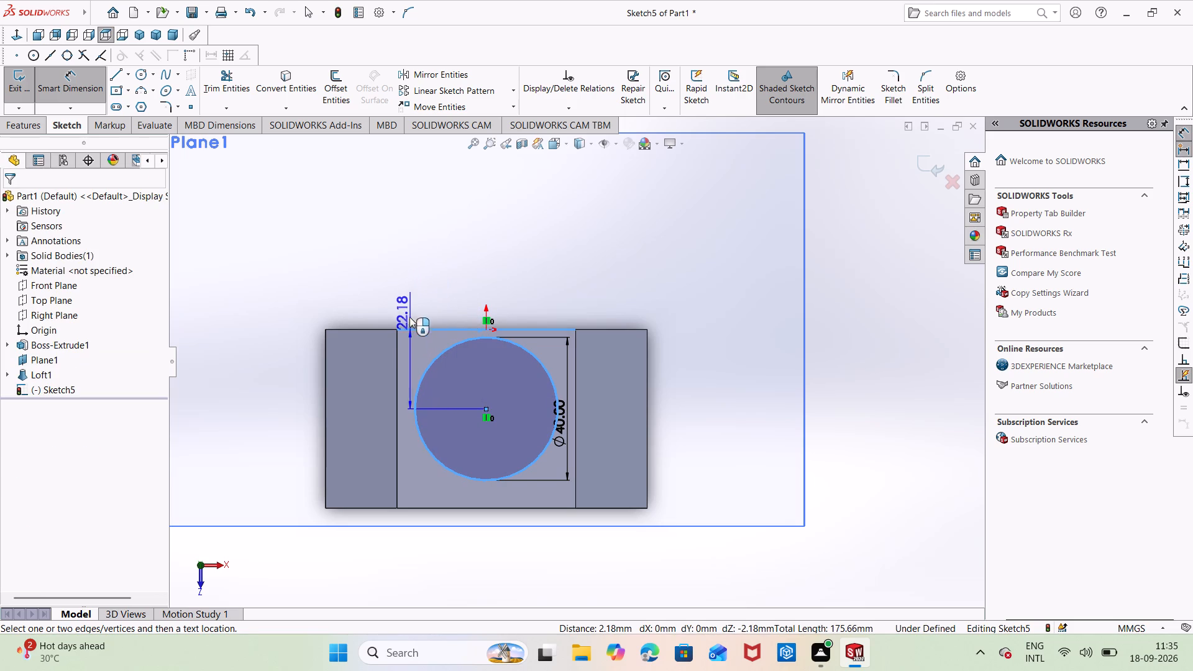
pyautogui.click(413, 367)
pyautogui.click(413, 367)
pyautogui.rightClick(413, 367)
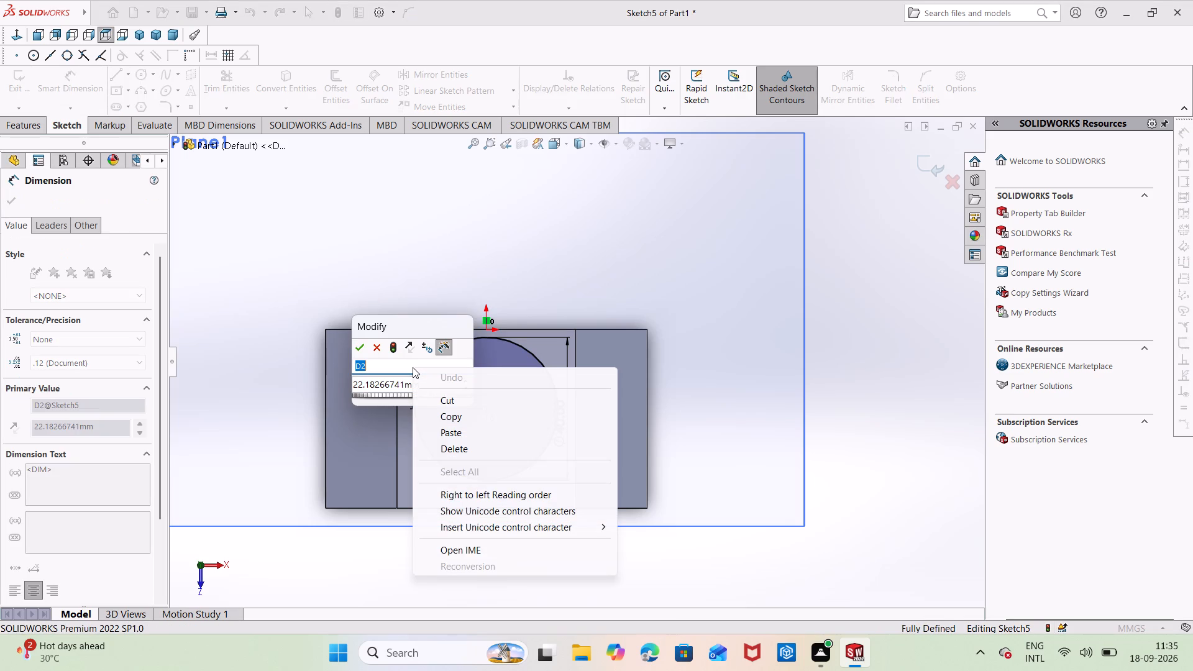
pyautogui.press('BackSpace')
pyautogui.write('25')
pyautogui.moveTo(413, 367); pyautogui.dragTo(301, 14)
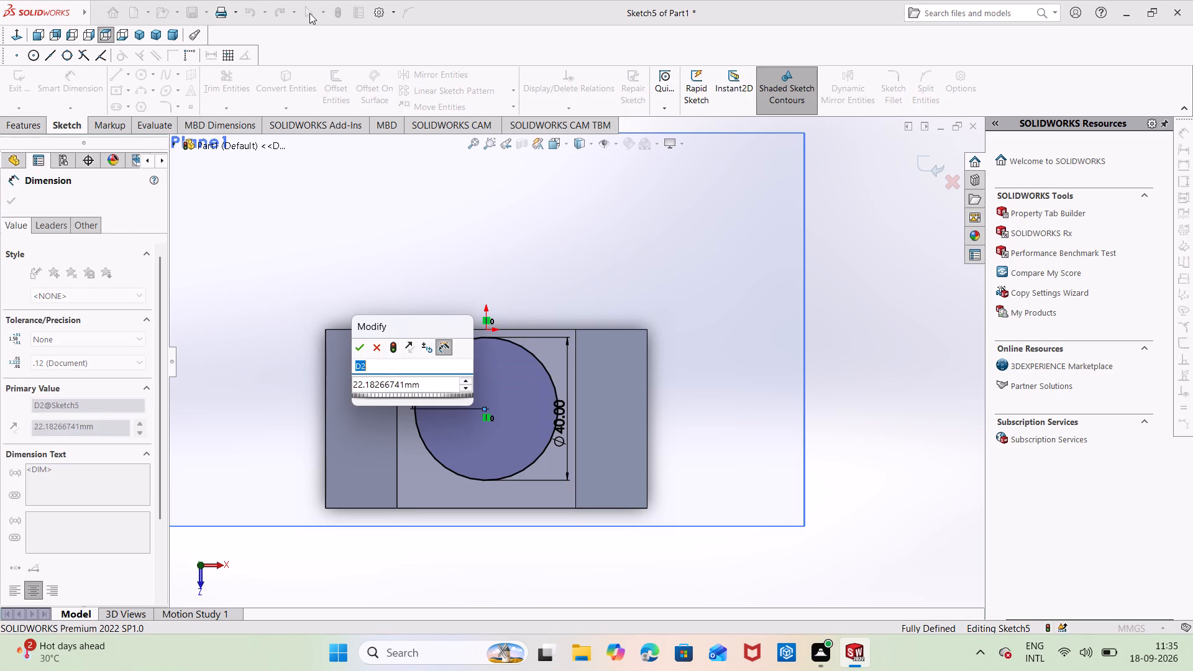
pyautogui.click(437, 384)
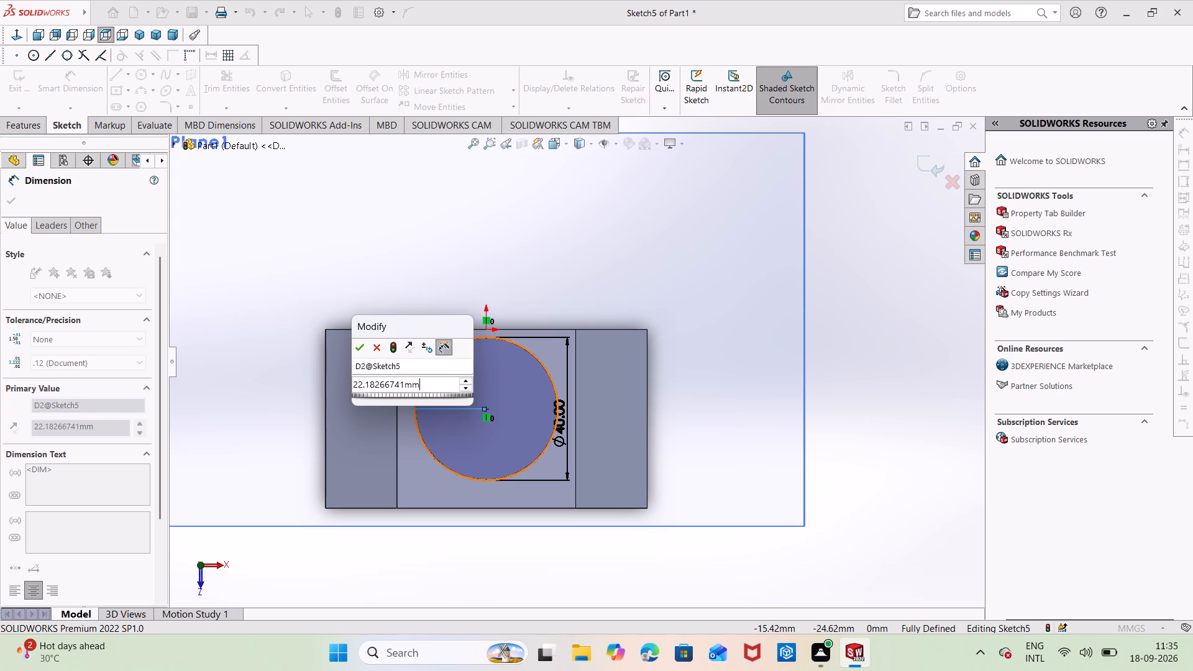
pyautogui.press('BackSpace')
pyautogui.press('BackSpace')
pyautogui.press('BackSpace')
pyautogui.press('BackSpace')
pyautogui.press('BackSpace')
pyautogui.press('BackSpace')
pyautogui.press('BackSpace')
pyautogui.press('BackSpace')
pyautogui.press('BackSpace')
pyautogui.press('BackSpace')
pyautogui.press('BackSpace')
pyautogui.press('BackSpace')
pyautogui.press('BackSpace')
pyautogui.press('BackSpace')
pyautogui.press('BackSpace')
pyautogui.press('BackSpace')
pyautogui.press('BackSpace')
pyautogui.press('BackSpace')
pyautogui.press('BackSpace')
pyautogui.press('BackSpace')
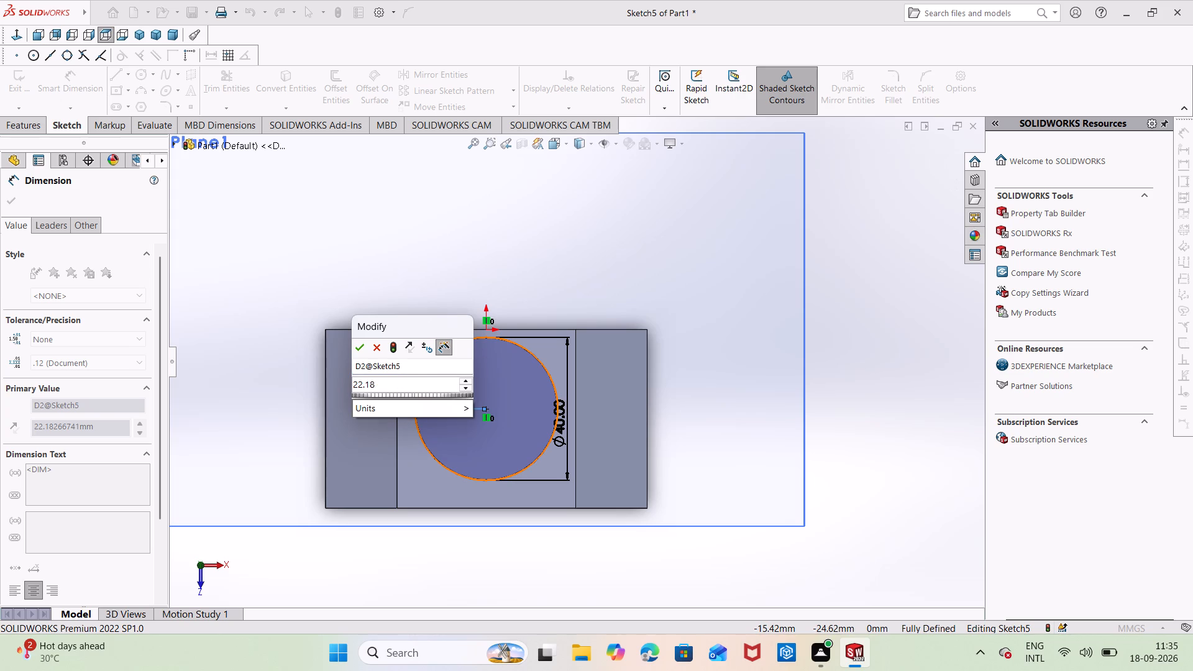
pyautogui.press('BackSpace')
pyautogui.press('BackSpace')
pyautogui.press('BackSpace')
pyautogui.press('BackSpace')
pyautogui.press('BackSpace')
pyautogui.write('25')
pyautogui.press('Return')
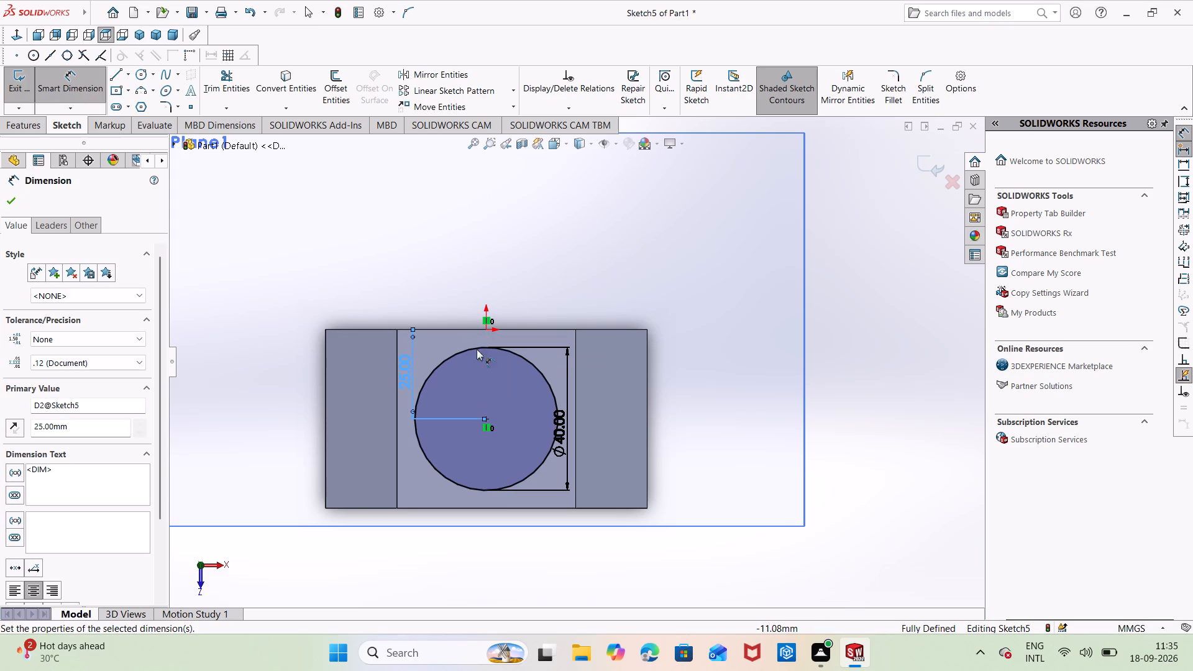
pyautogui.click(575, 292)
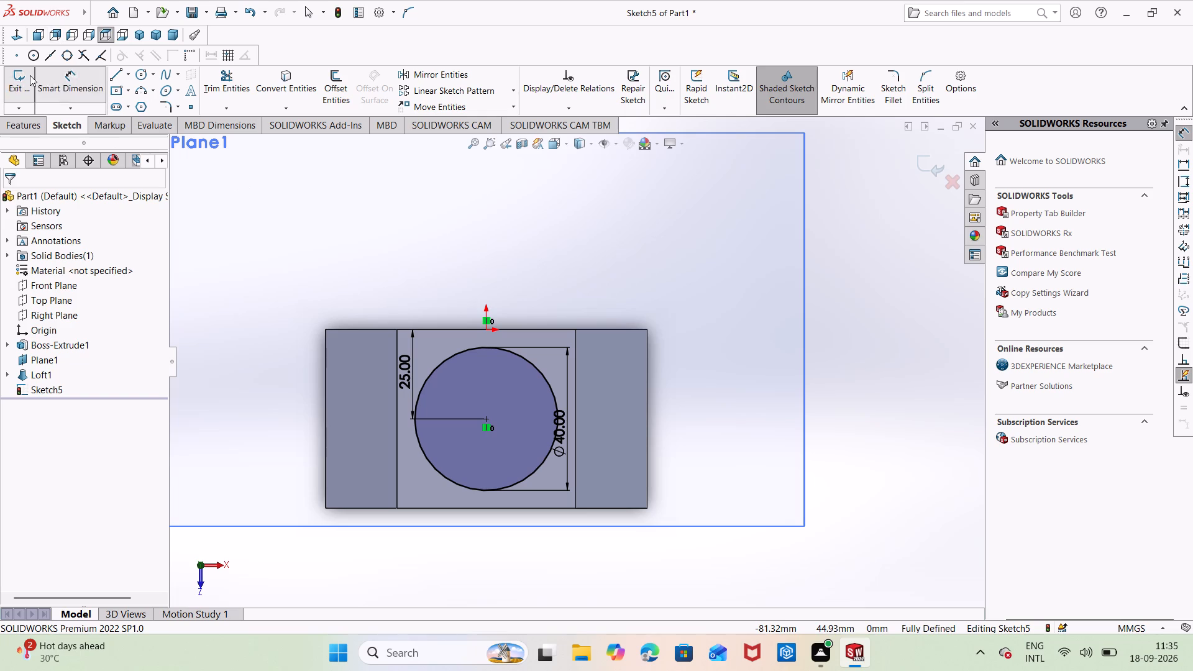
# Extrude the 40 mm circle as a blind boss 15 mm up from the loft's top face.
pyautogui.click(11, 124)
pyautogui.click(19, 76)
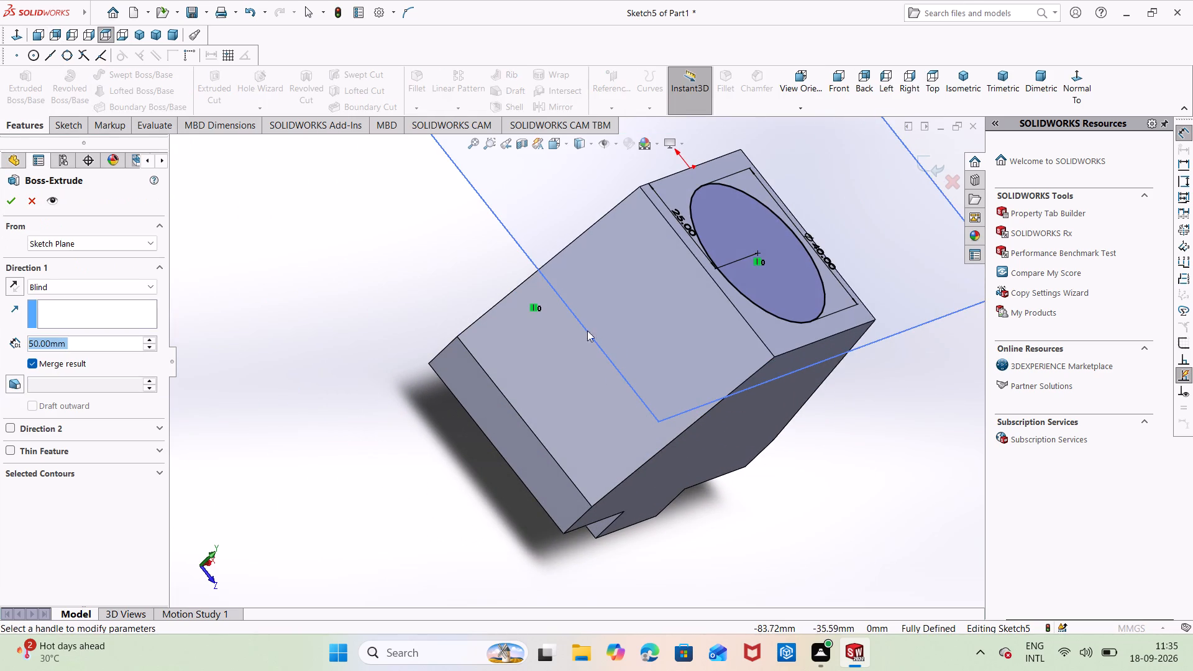
pyautogui.press('BackSpace')
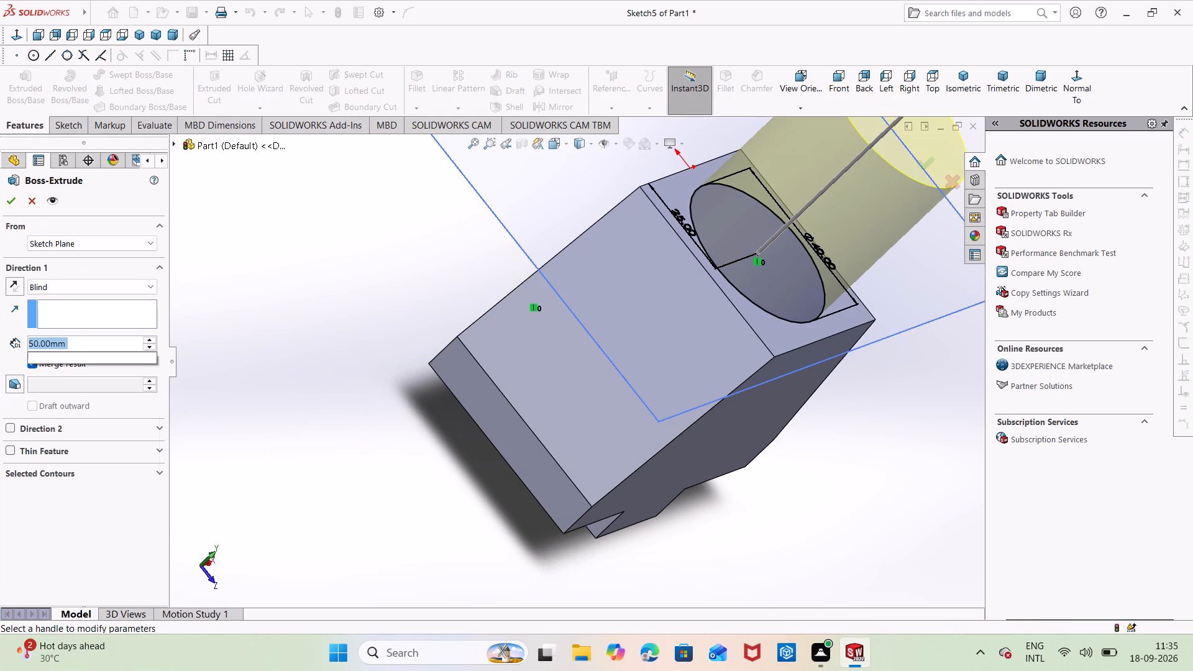
pyautogui.write('15')
pyautogui.press('Return')
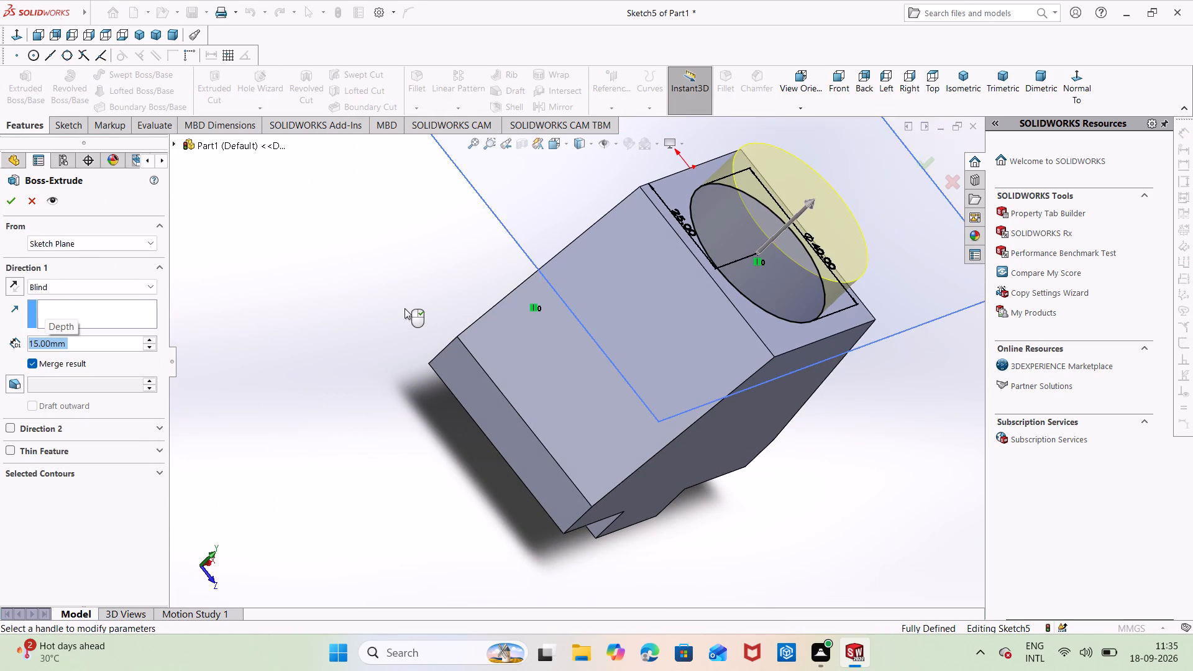
pyautogui.click(0, 204)
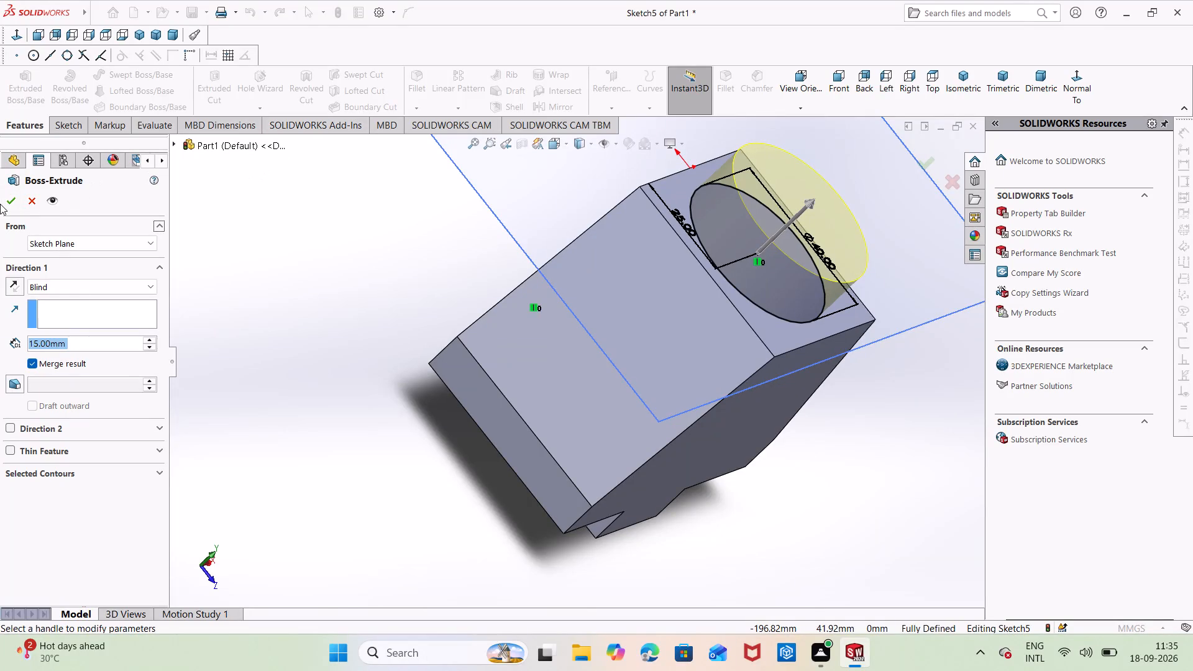
pyautogui.click(7, 203)
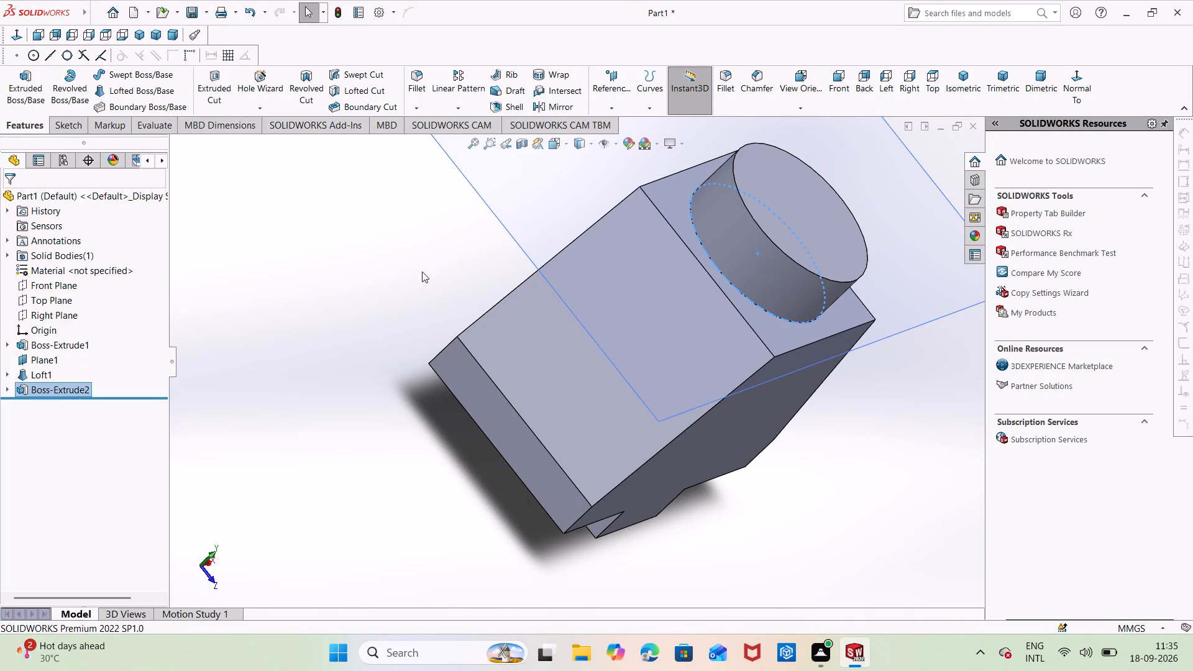
# Hide the reference plane Plane1.
pyautogui.rightClick(539, 209)
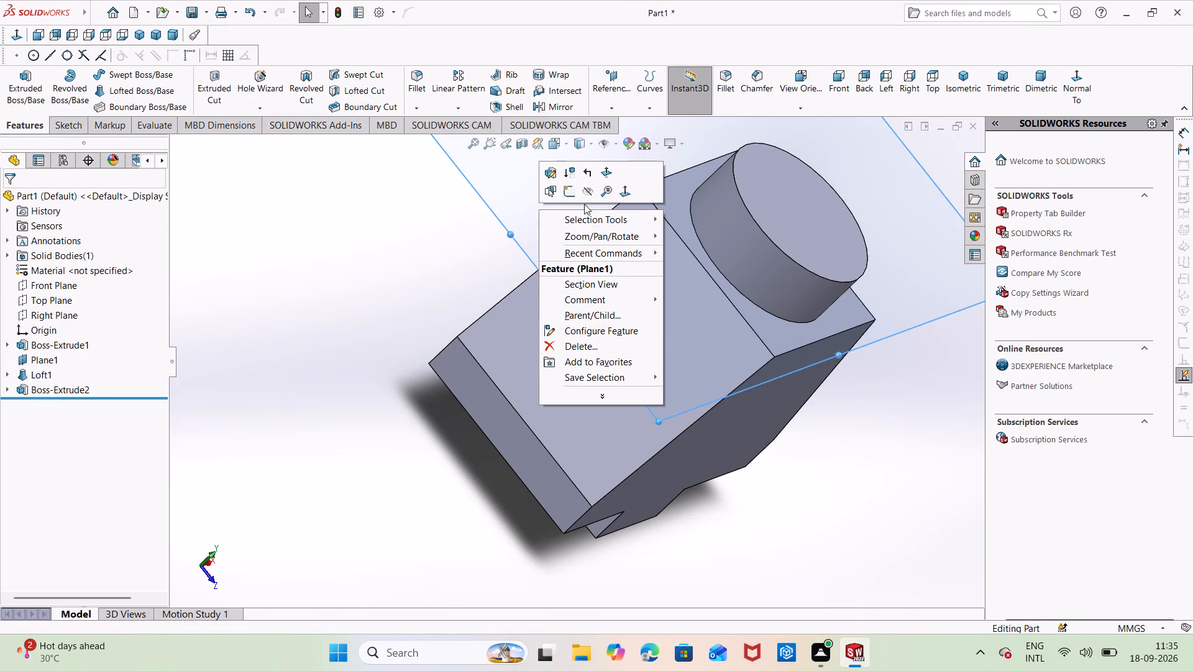
pyautogui.click(587, 193)
# Open a new sketch on the cylindrical boss's circular end face.
pyautogui.rightClick(791, 224)
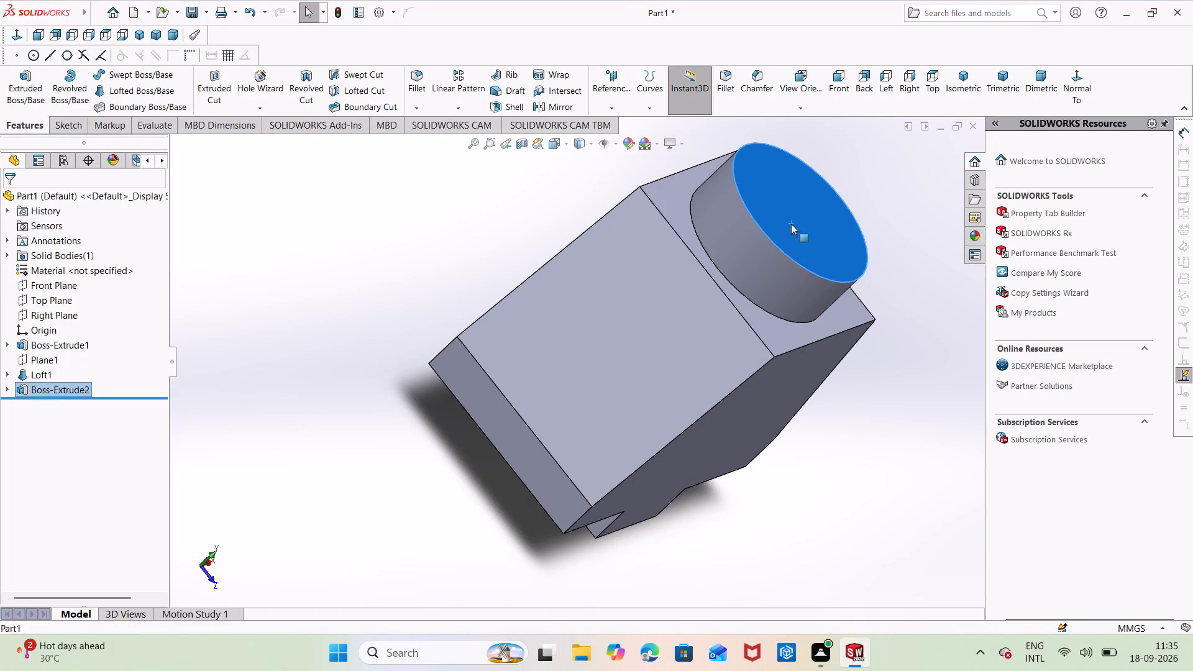
pyautogui.click(816, 213)
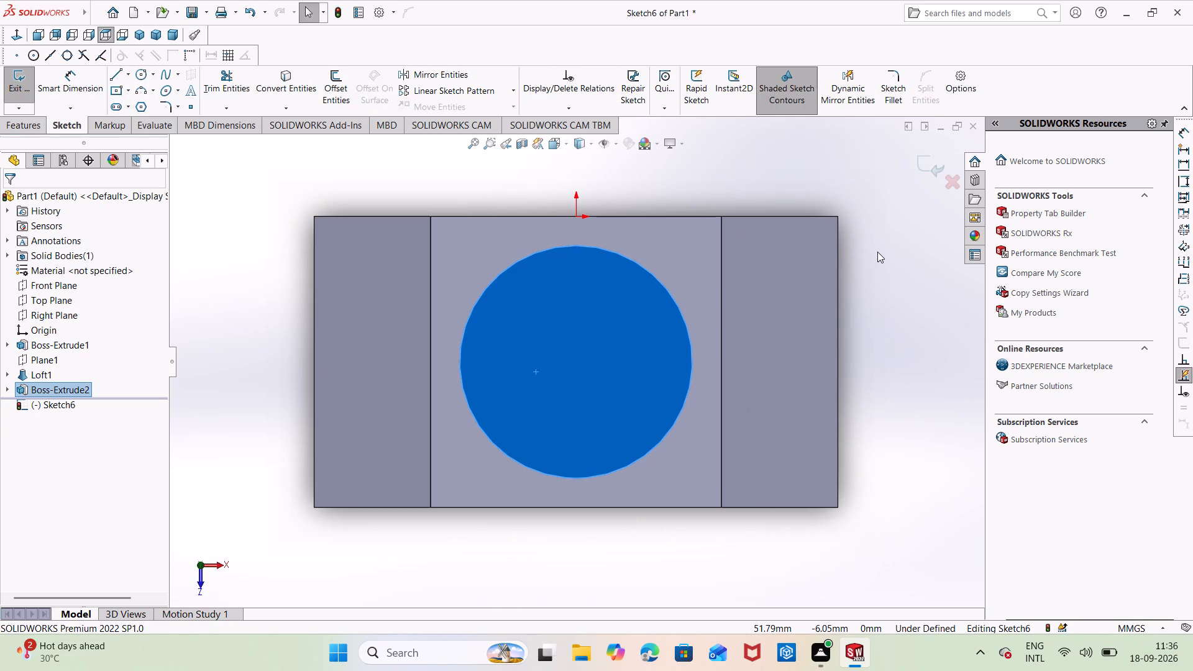
pyautogui.click(878, 251)
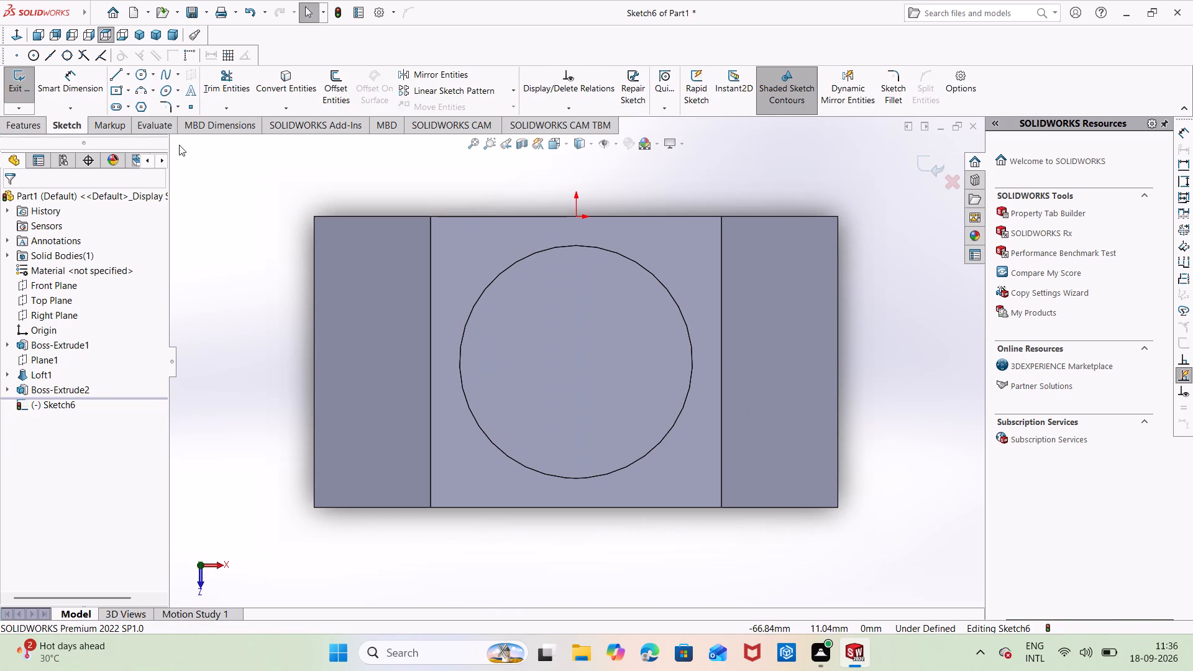
# Sketch a centre rectangle about 39.5 by 6 mm at the middle of the circular face, with its corner on the circle's edge.
pyautogui.click(116, 88)
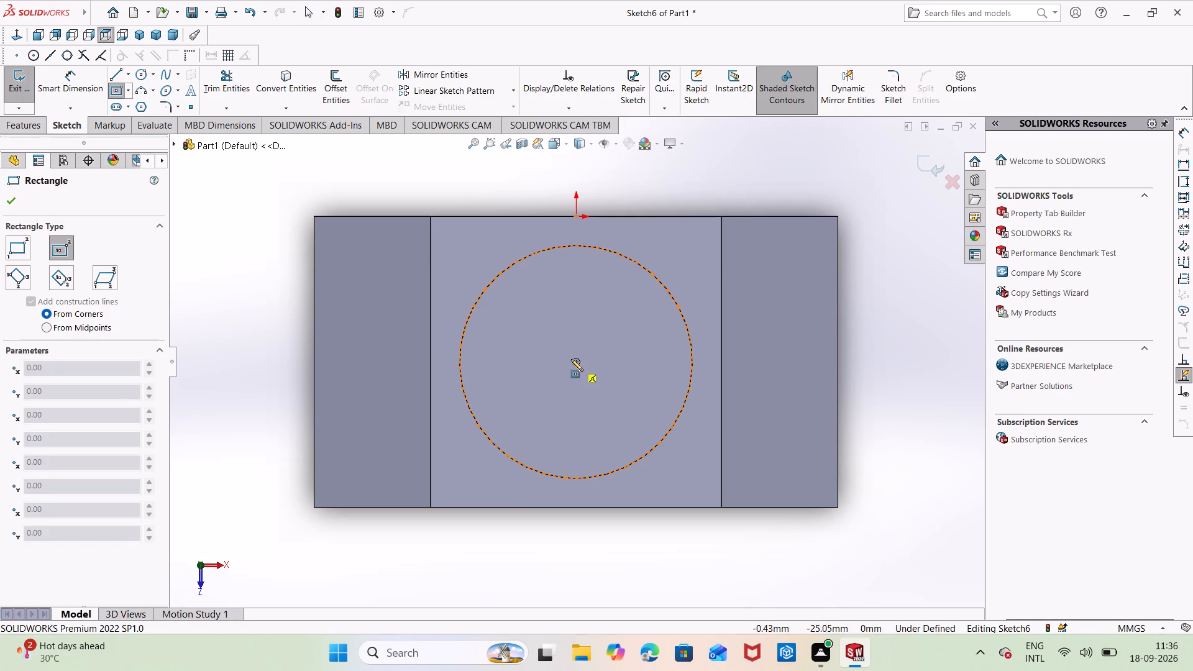
pyautogui.click(577, 362)
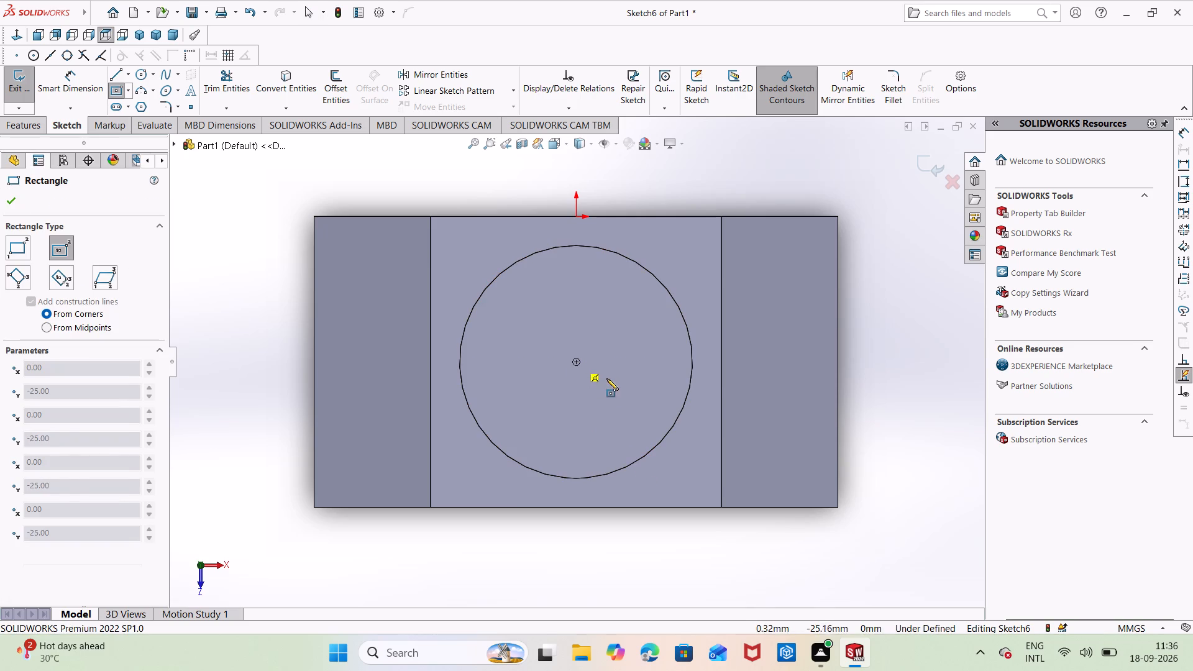
pyautogui.click(692, 380)
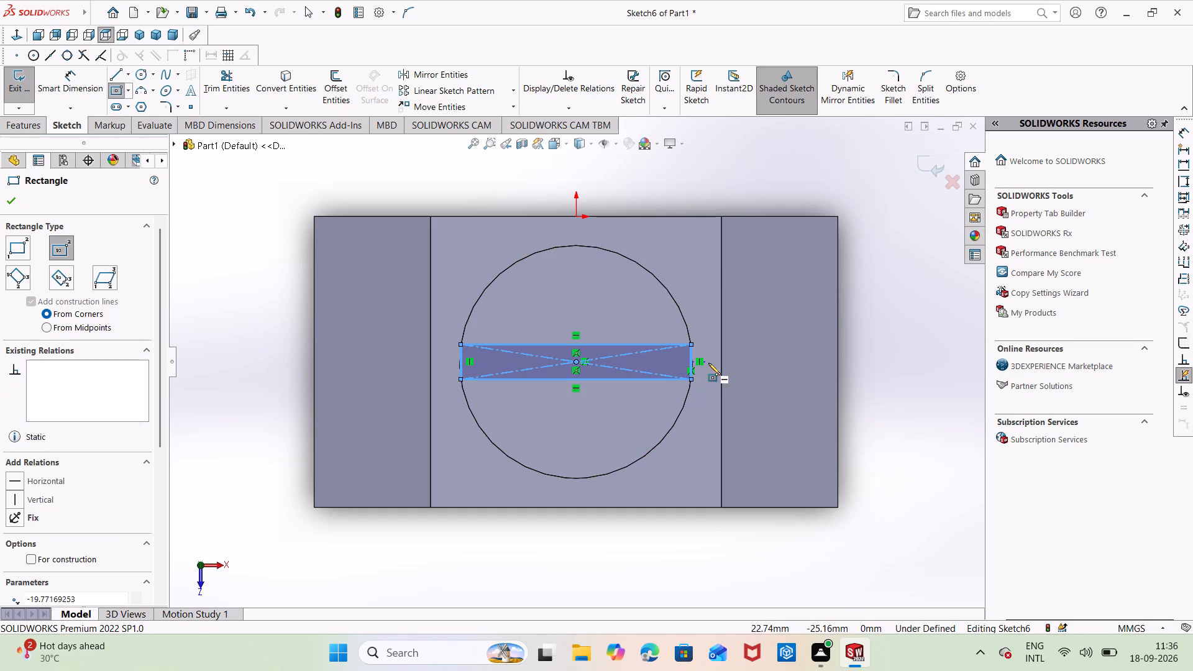
pyautogui.click(706, 311)
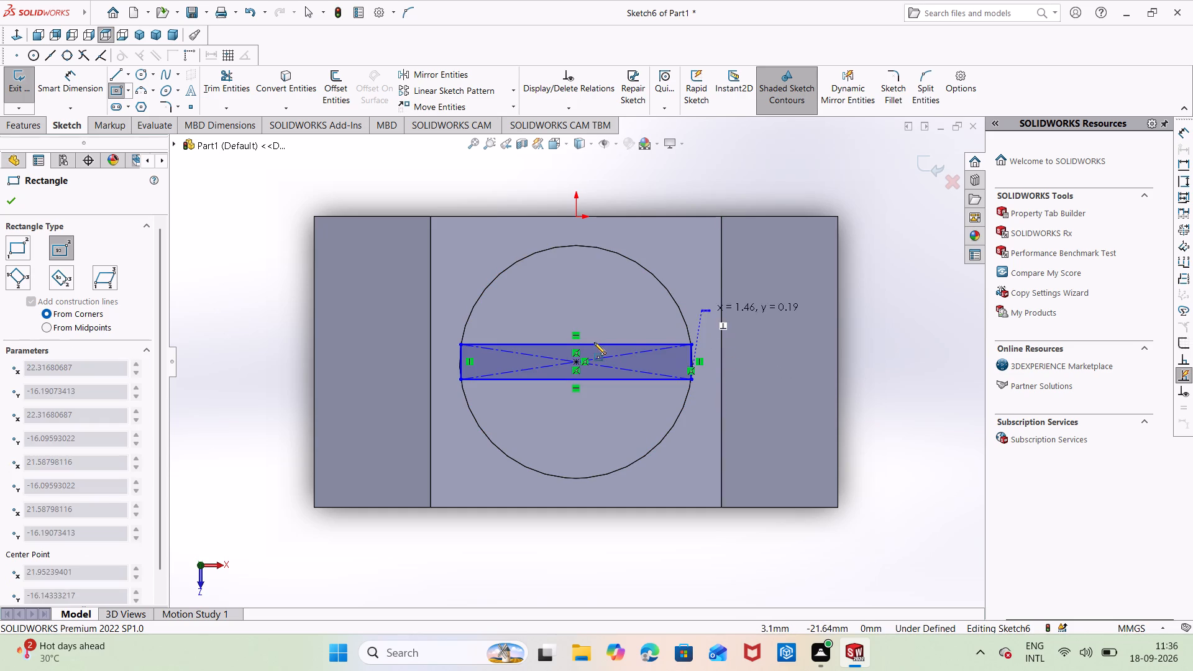
pyautogui.press('Escape')
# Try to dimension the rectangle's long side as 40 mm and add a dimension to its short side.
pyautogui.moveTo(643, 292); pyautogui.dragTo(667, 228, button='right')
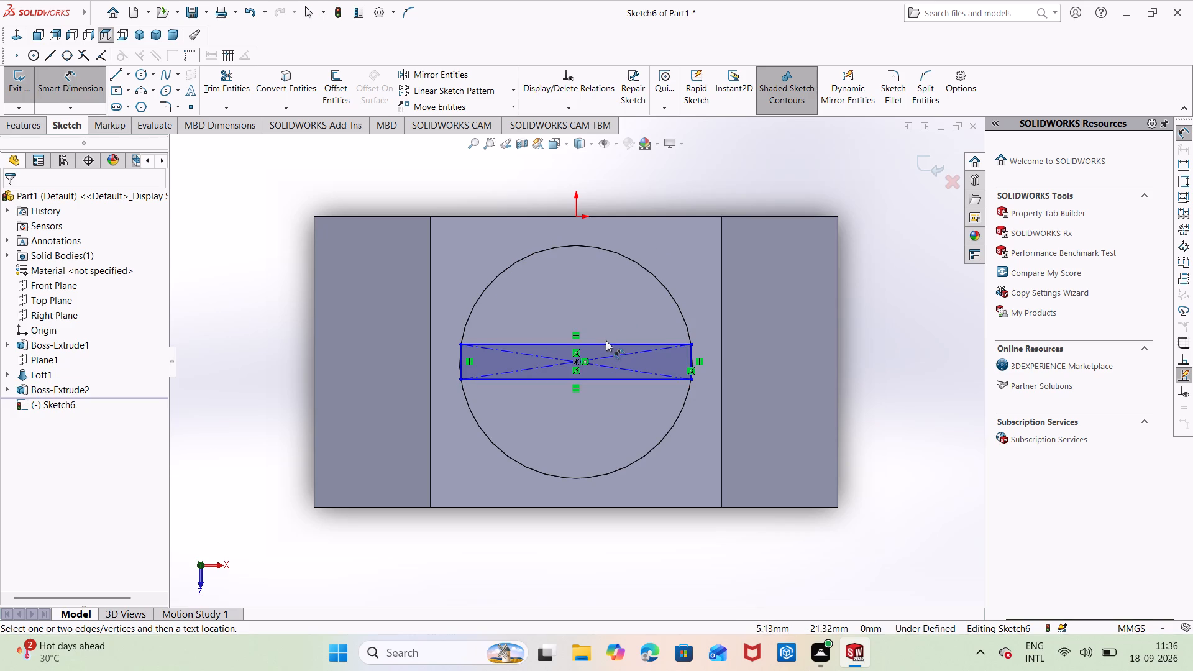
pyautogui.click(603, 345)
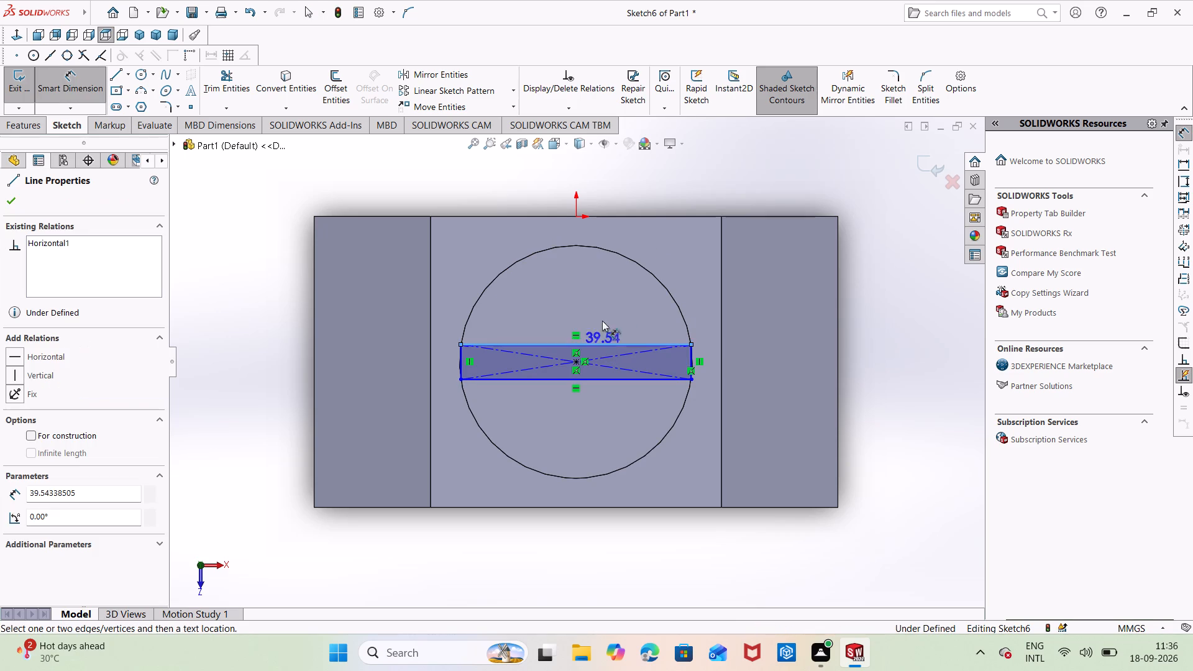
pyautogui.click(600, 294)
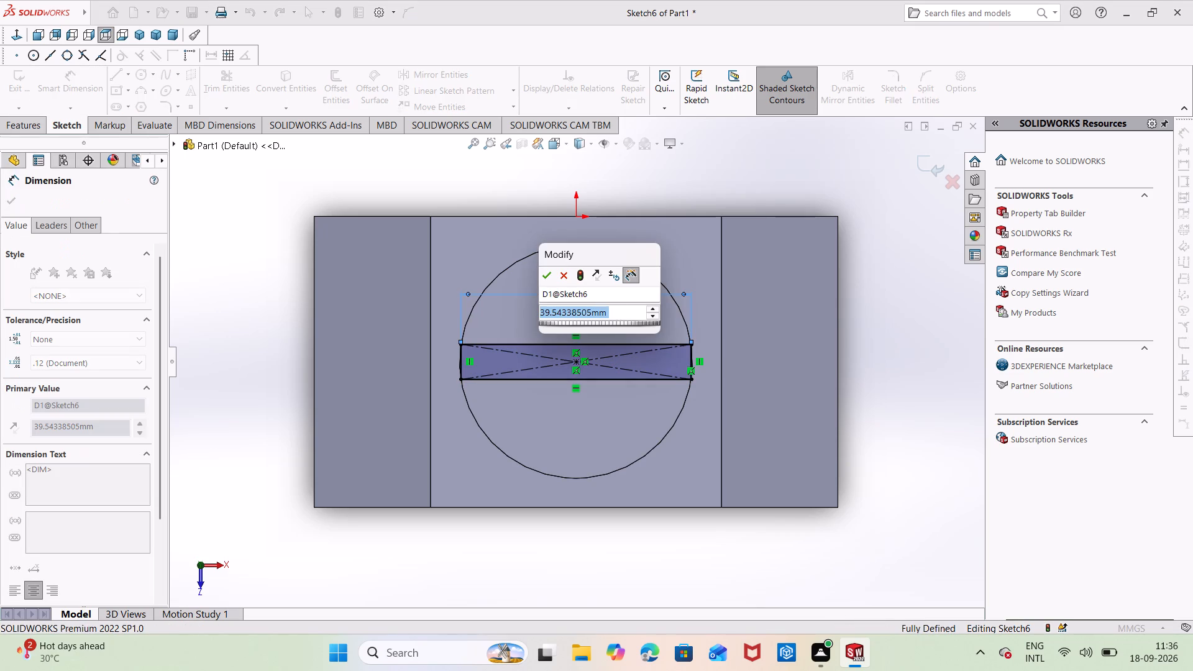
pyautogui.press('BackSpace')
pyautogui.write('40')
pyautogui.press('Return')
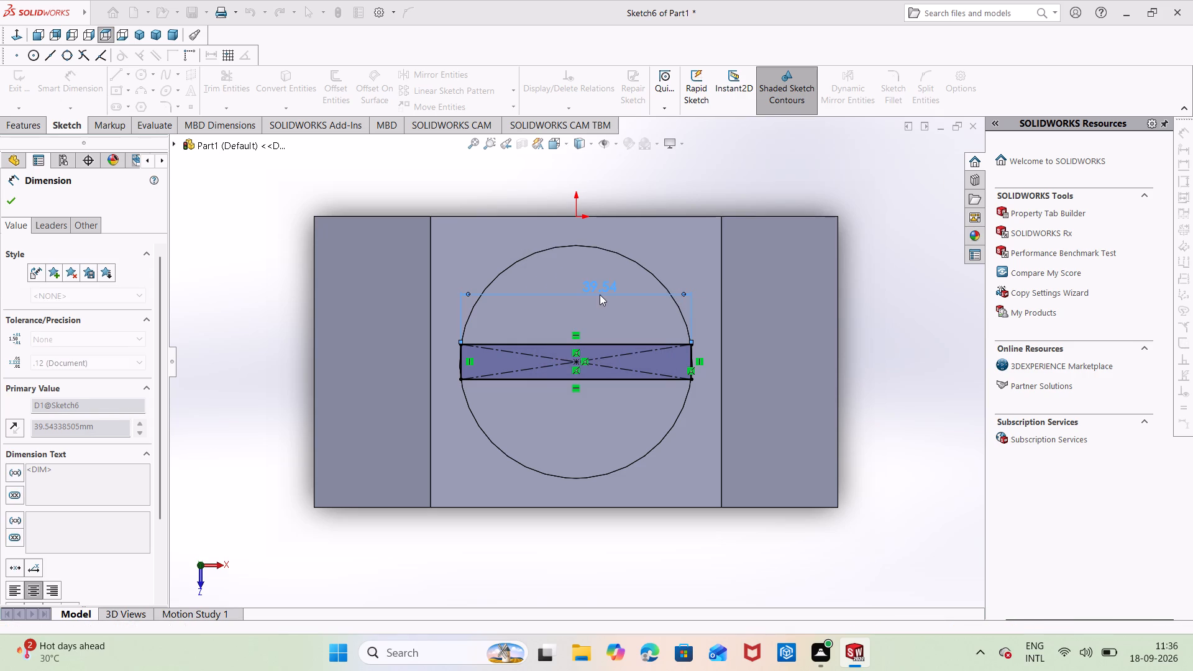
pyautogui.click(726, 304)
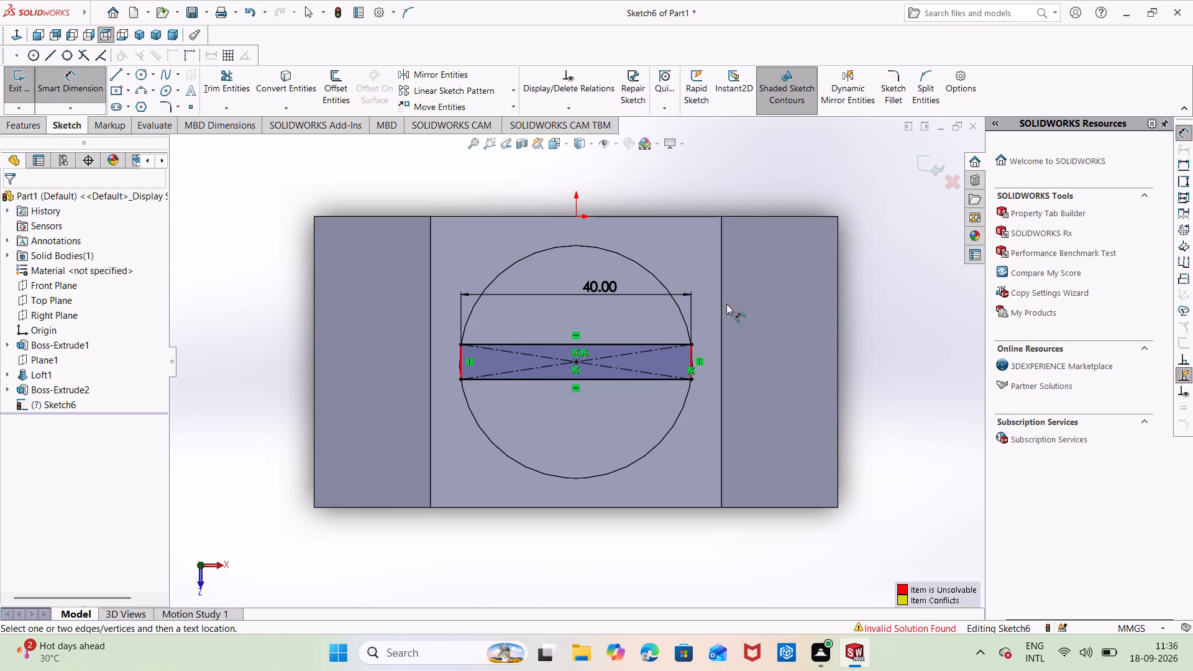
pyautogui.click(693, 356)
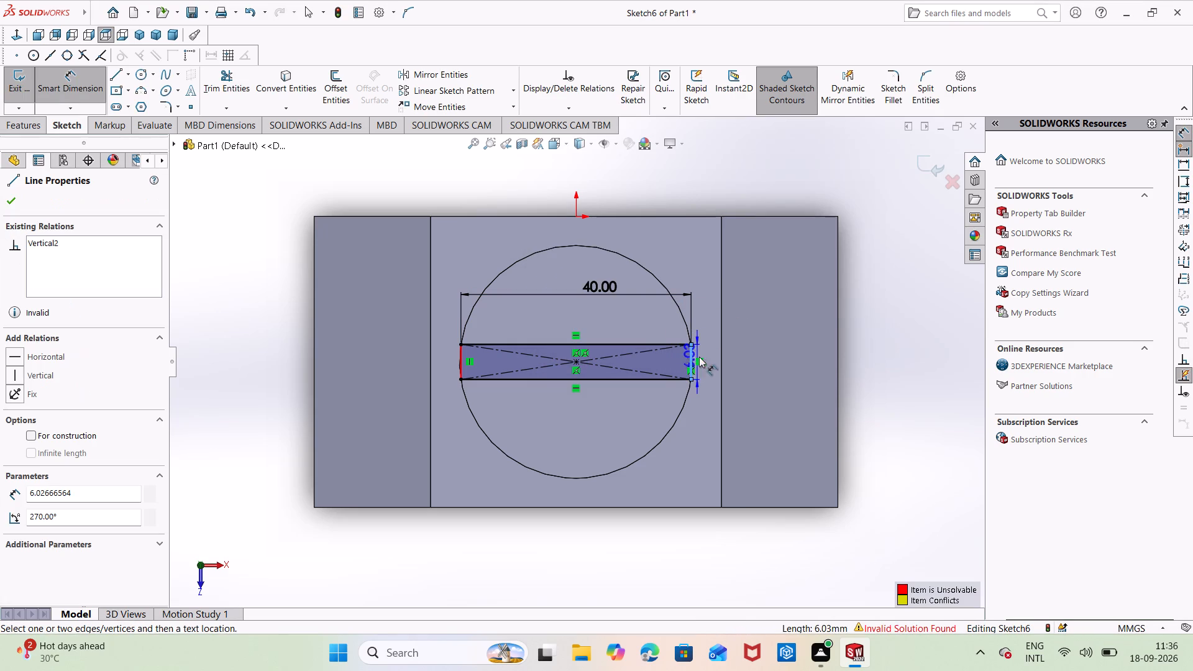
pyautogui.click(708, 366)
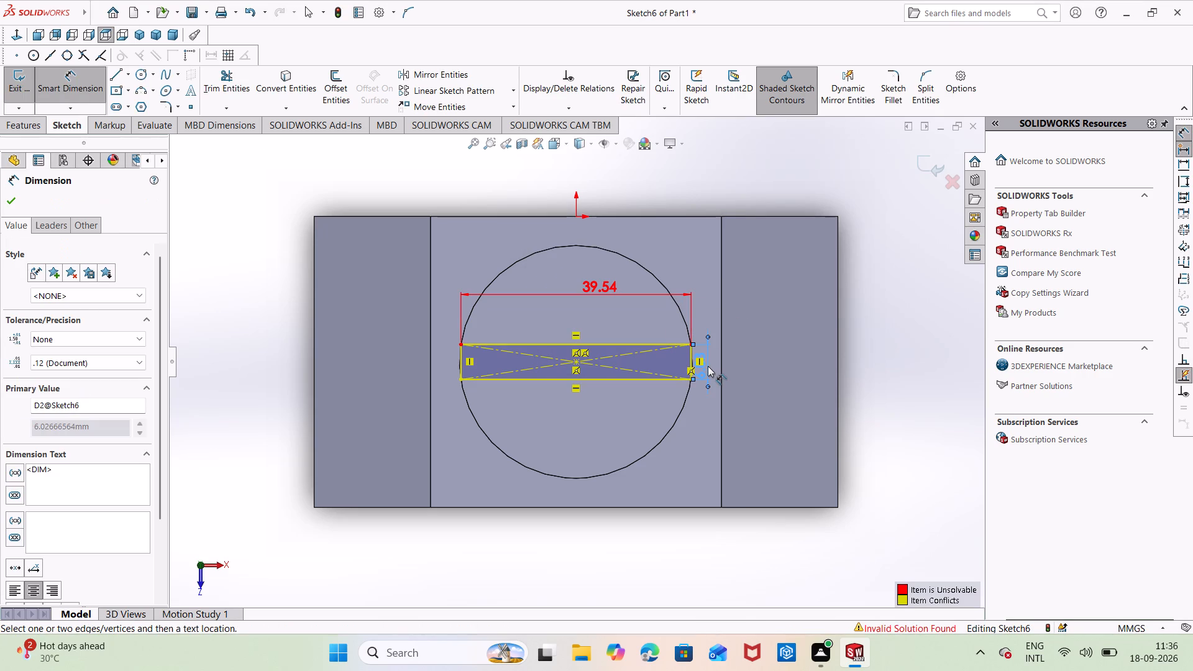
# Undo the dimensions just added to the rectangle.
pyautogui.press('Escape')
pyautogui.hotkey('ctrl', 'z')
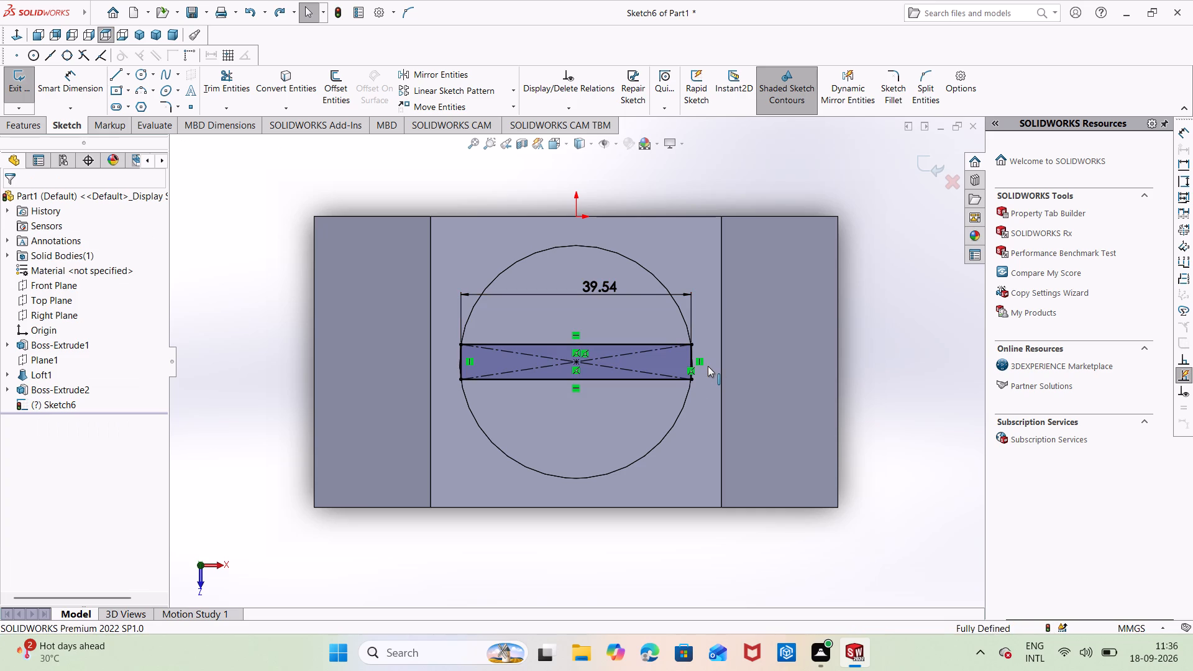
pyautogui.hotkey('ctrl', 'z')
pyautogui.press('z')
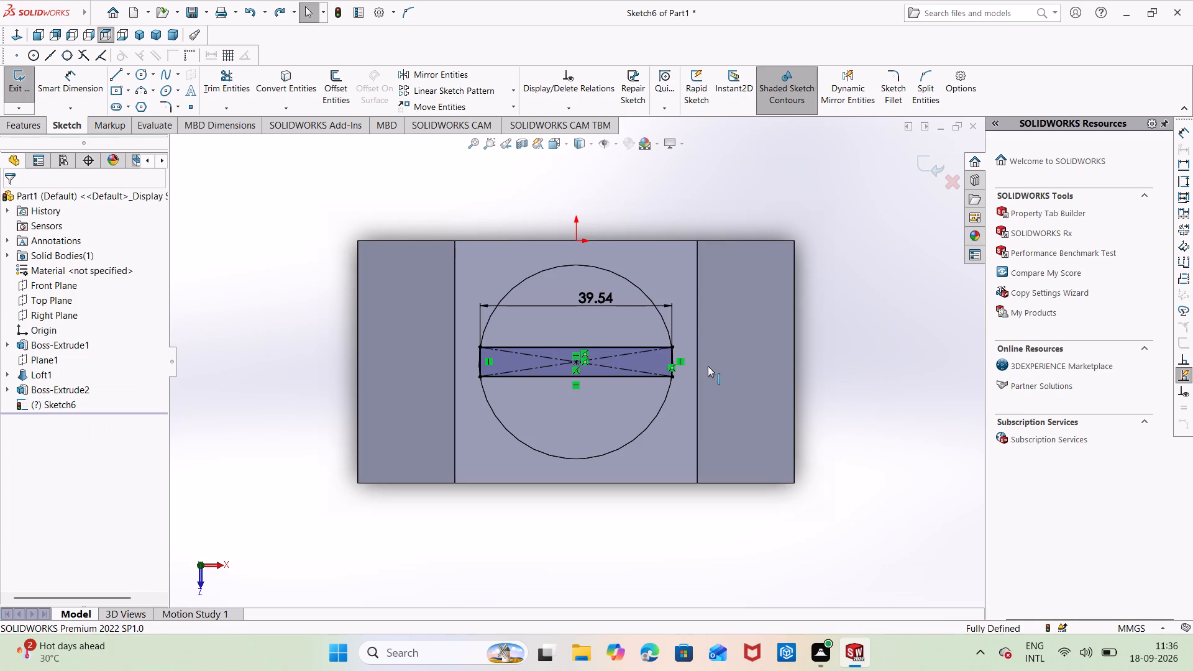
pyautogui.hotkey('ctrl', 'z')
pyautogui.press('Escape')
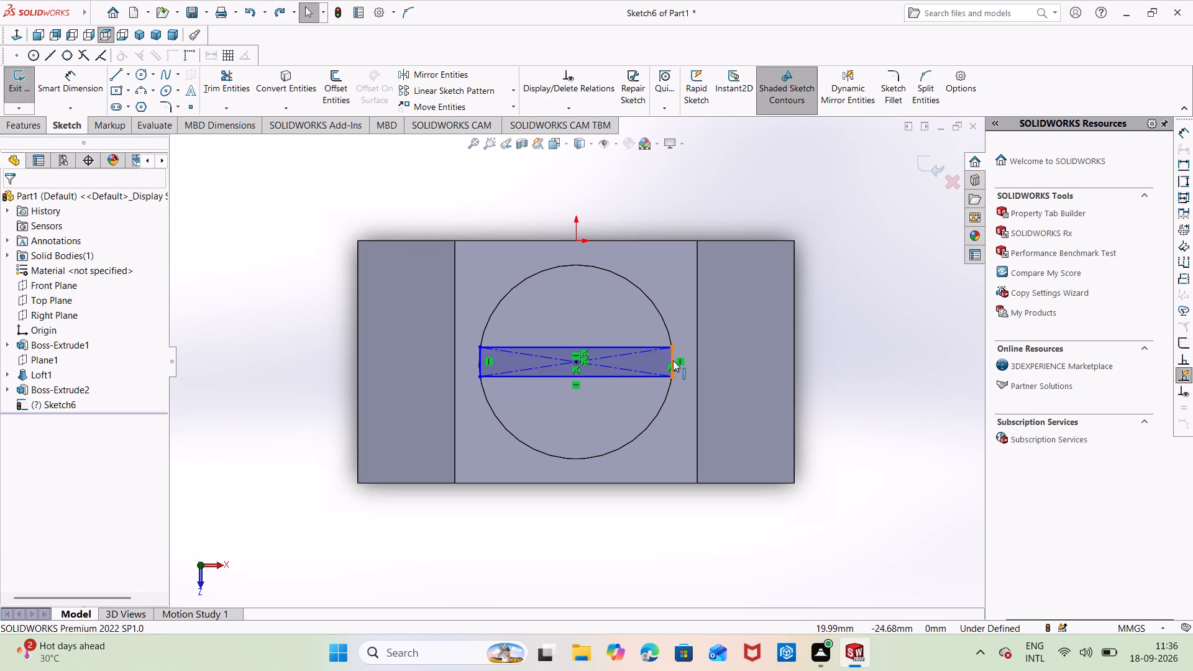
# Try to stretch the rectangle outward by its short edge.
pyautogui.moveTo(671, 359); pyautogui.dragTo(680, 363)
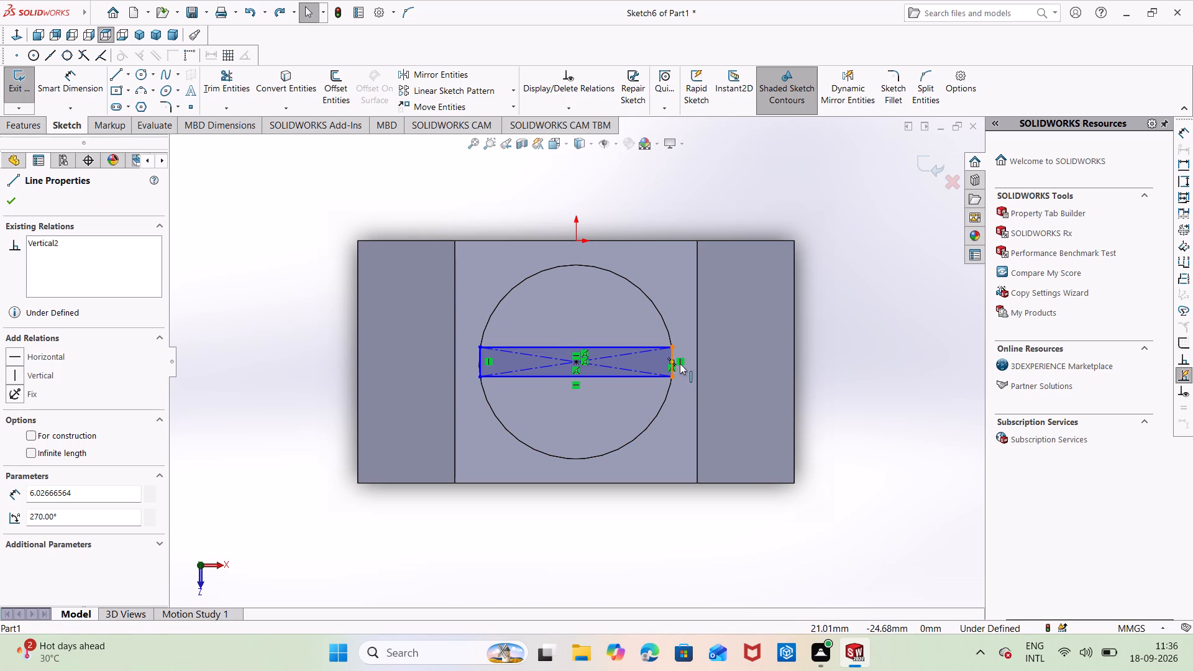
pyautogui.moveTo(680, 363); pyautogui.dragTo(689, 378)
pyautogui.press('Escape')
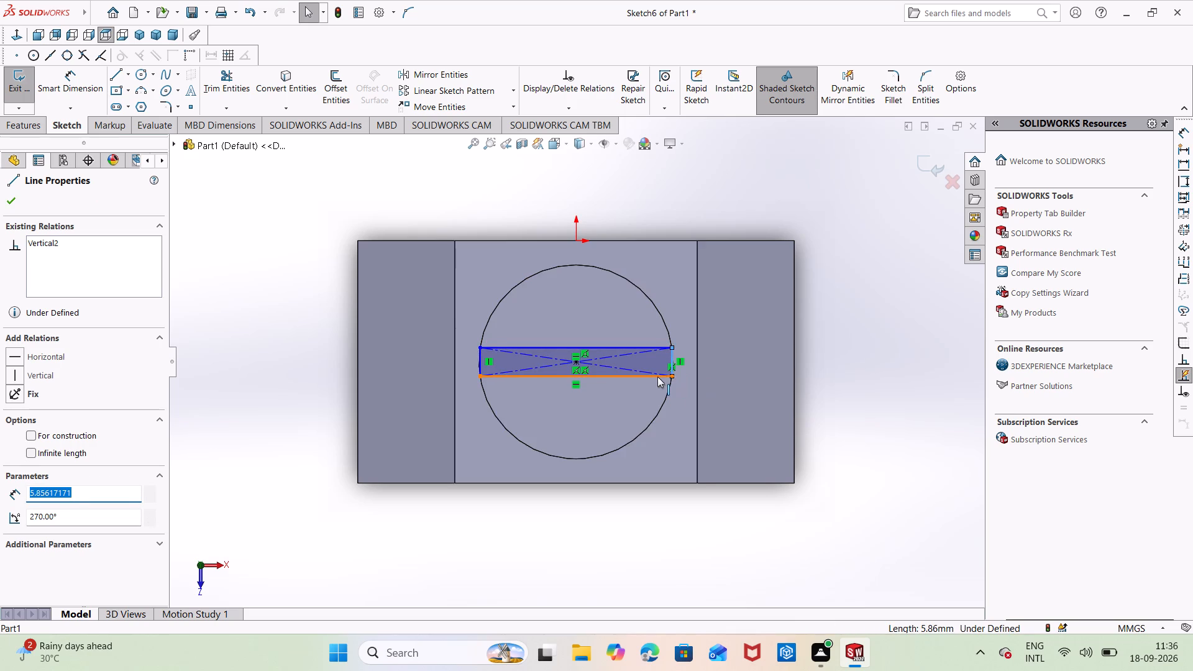
# Delete the relation that ties the rectangle's corner to the boss's circular edge.
pyautogui.scroll(-5, 657, 377)
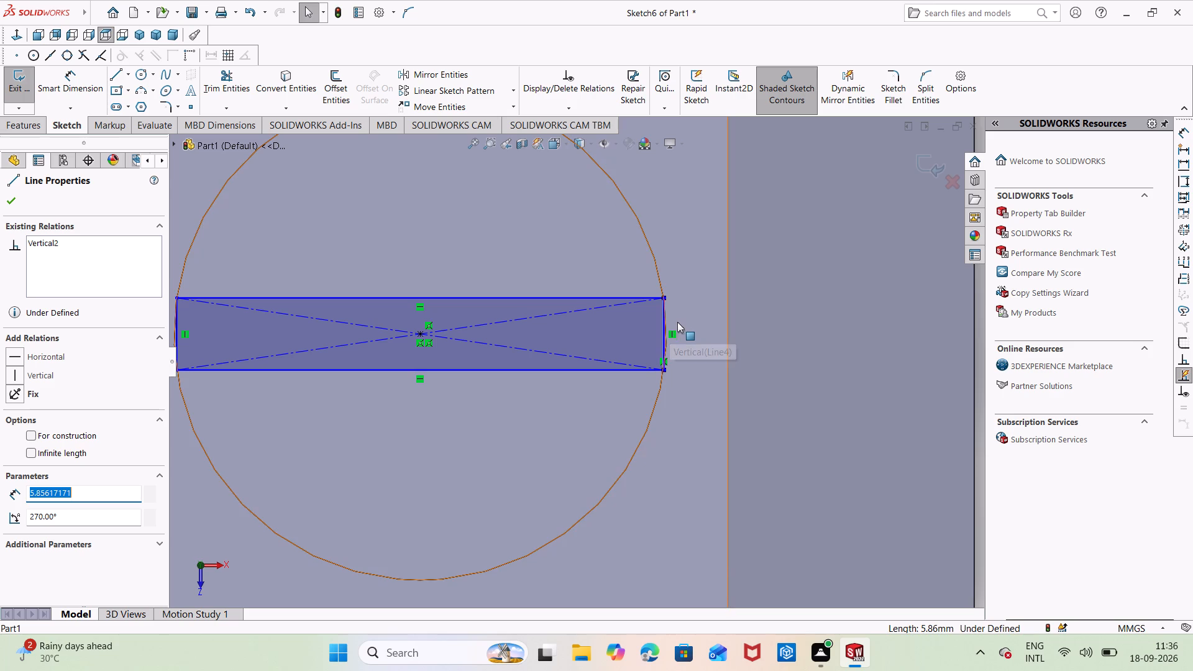
pyautogui.click(665, 361)
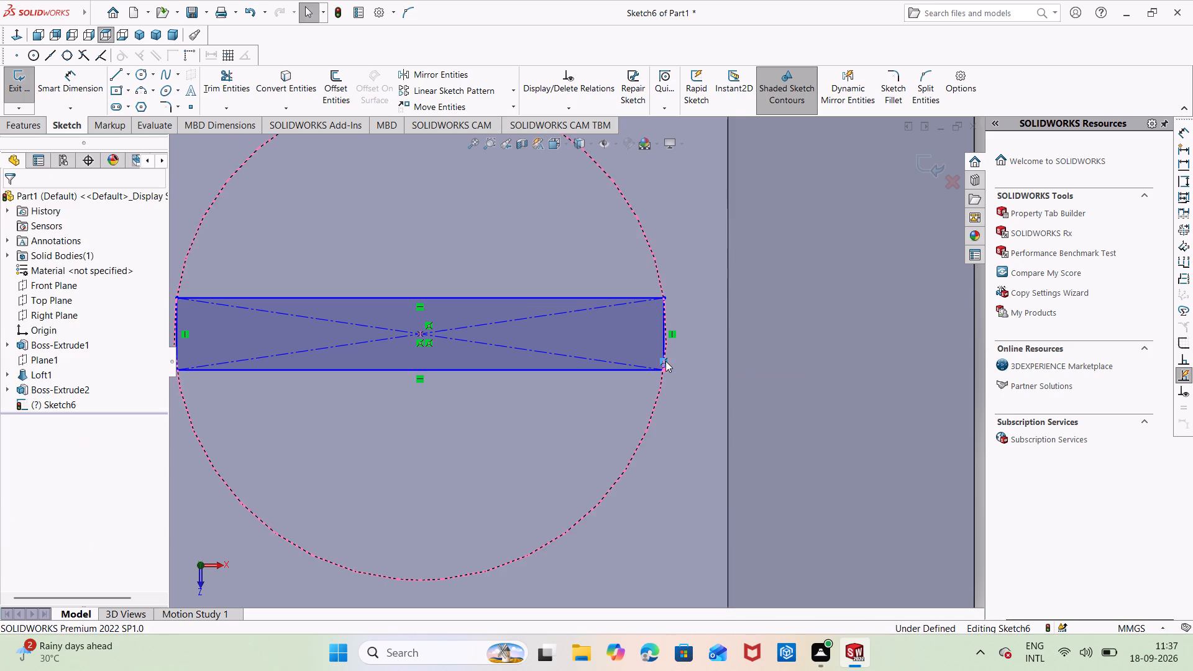
pyautogui.rightClick(676, 363)
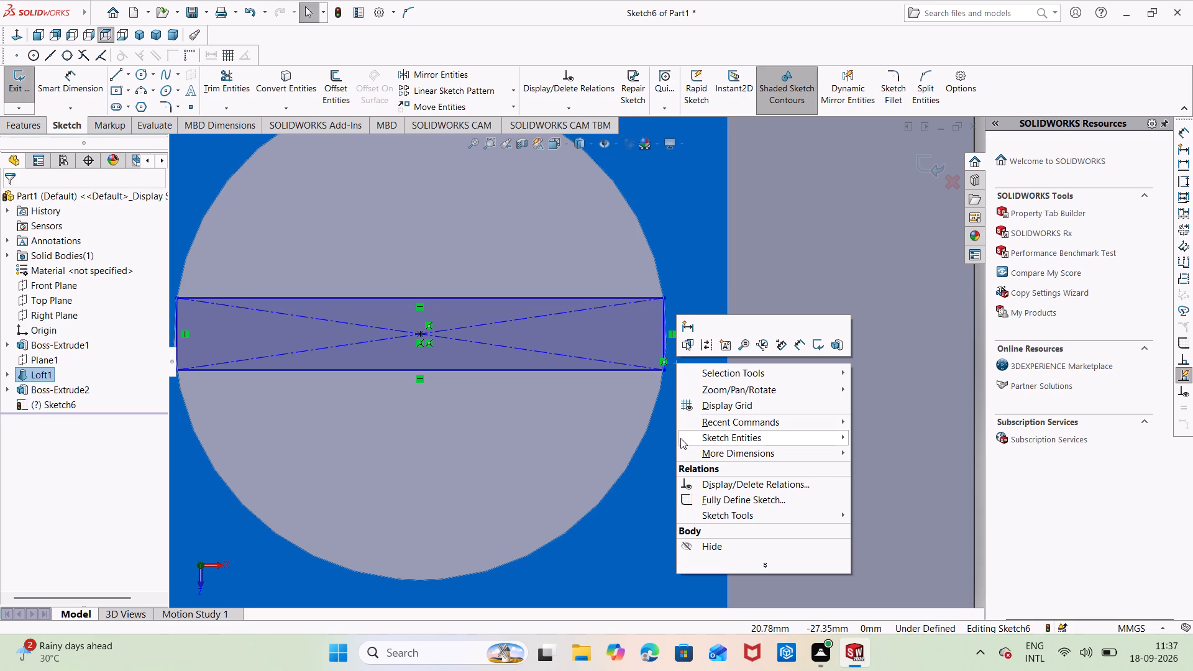
pyautogui.click(665, 432)
pyautogui.click(631, 408)
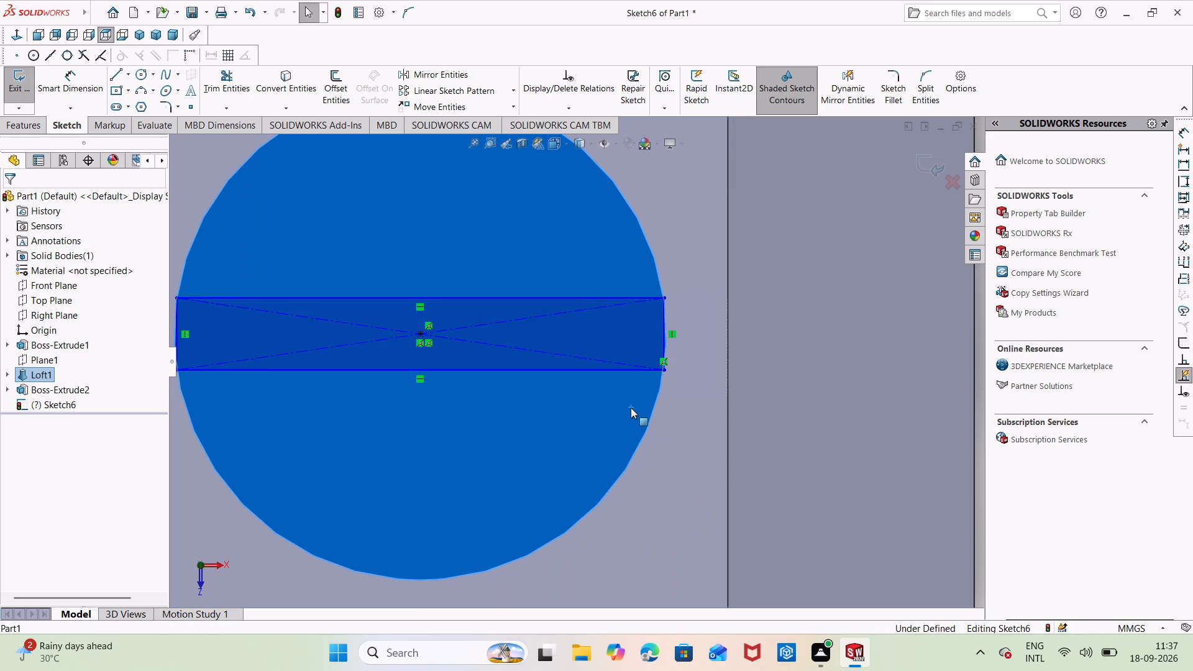
pyautogui.click(686, 427)
pyautogui.press('Escape')
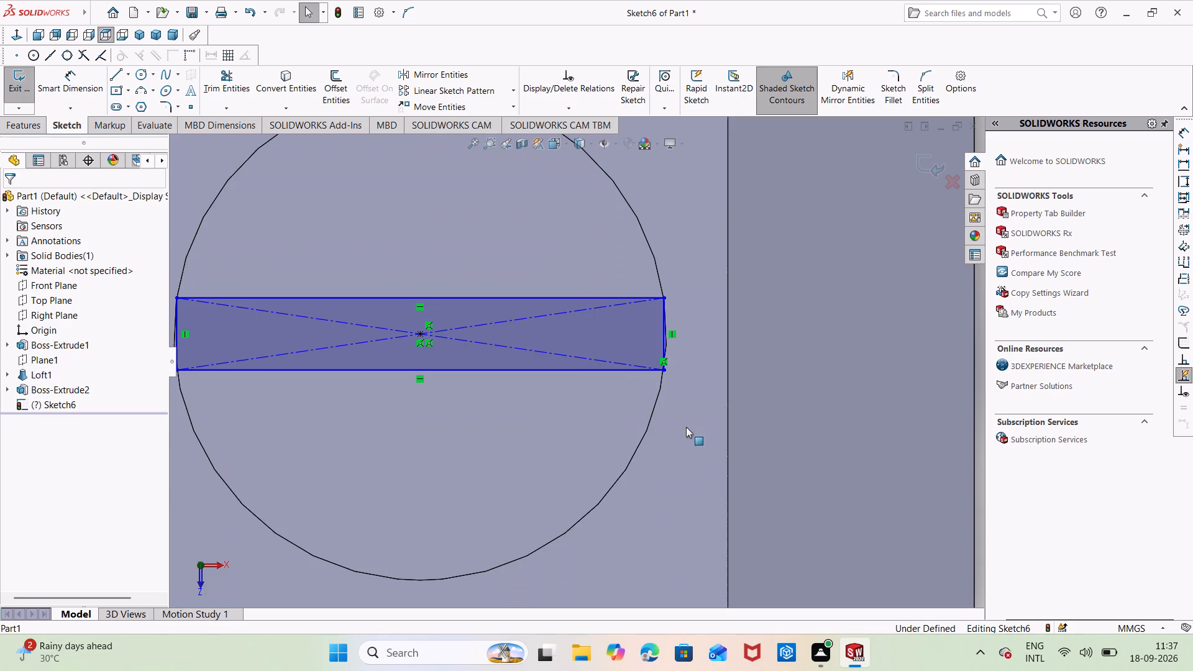
pyautogui.scroll(-5, 700, 438)
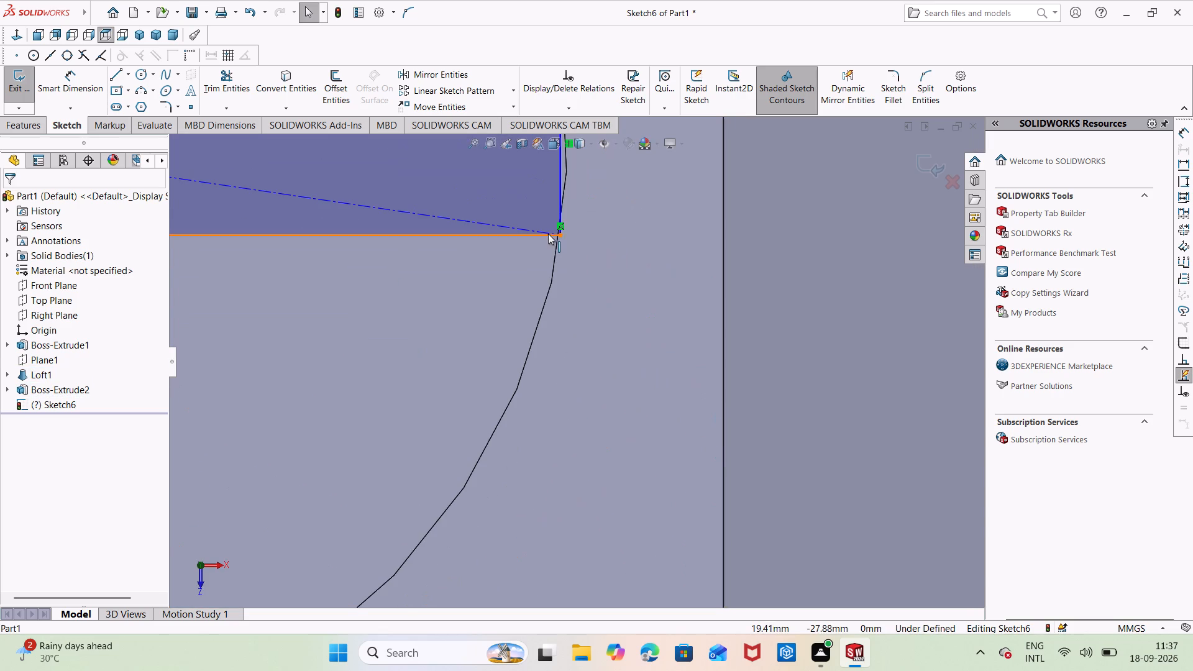
pyautogui.click(562, 227)
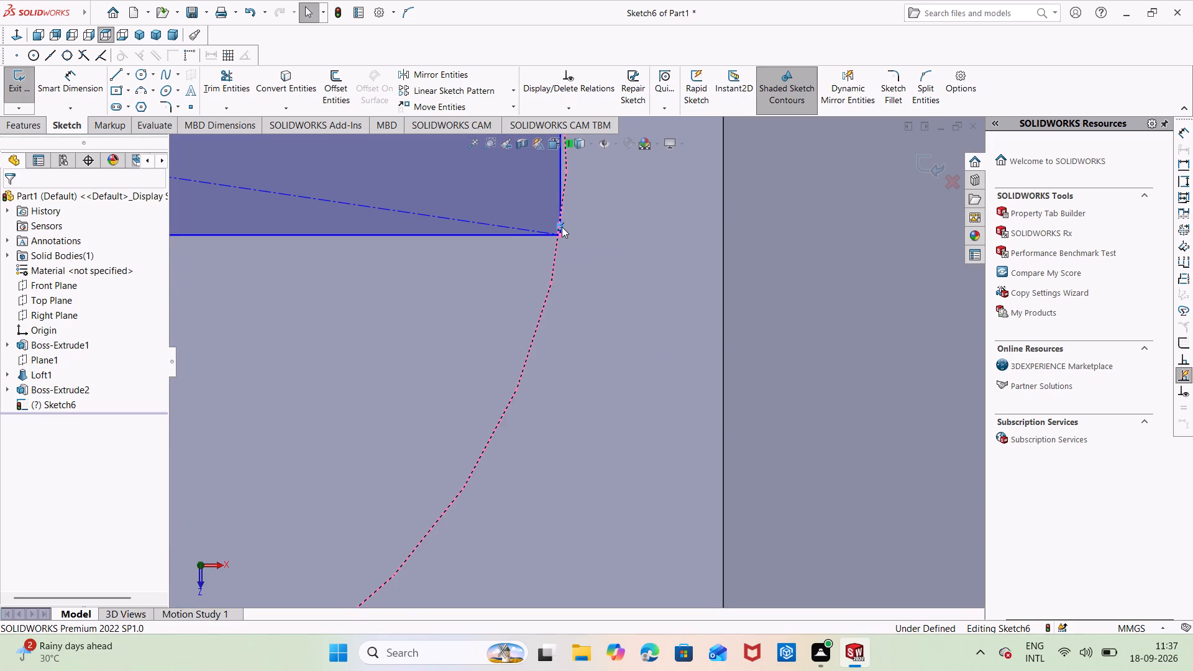
pyautogui.rightClick(601, 237)
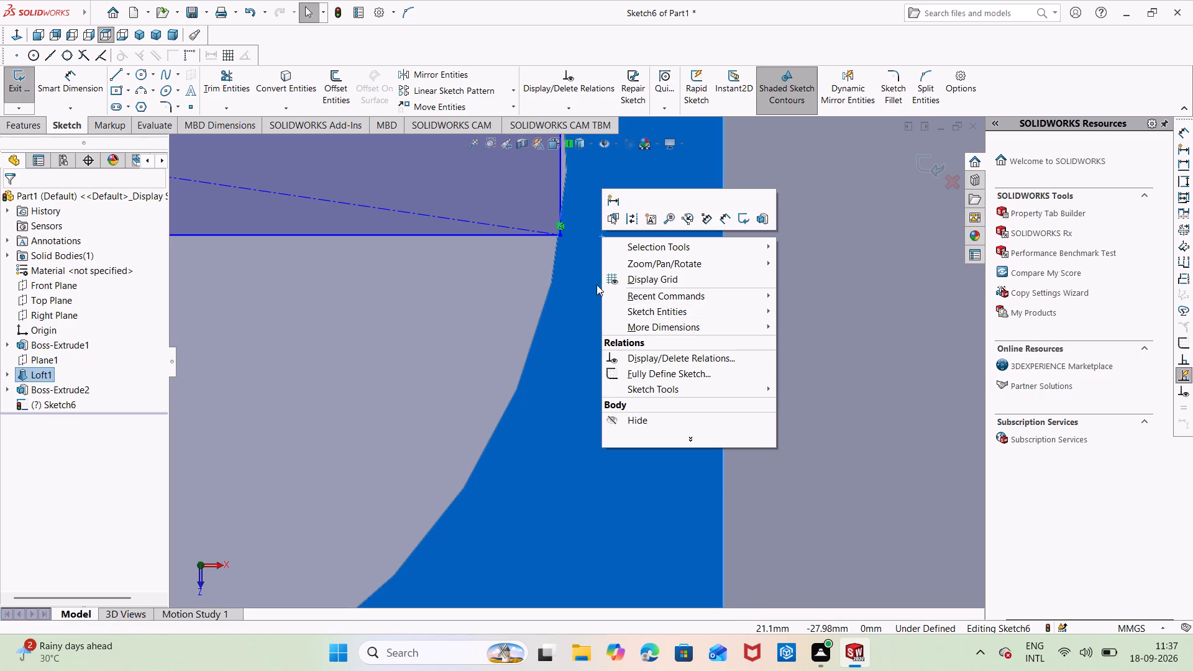
pyautogui.press('Escape')
pyautogui.rightClick(563, 225)
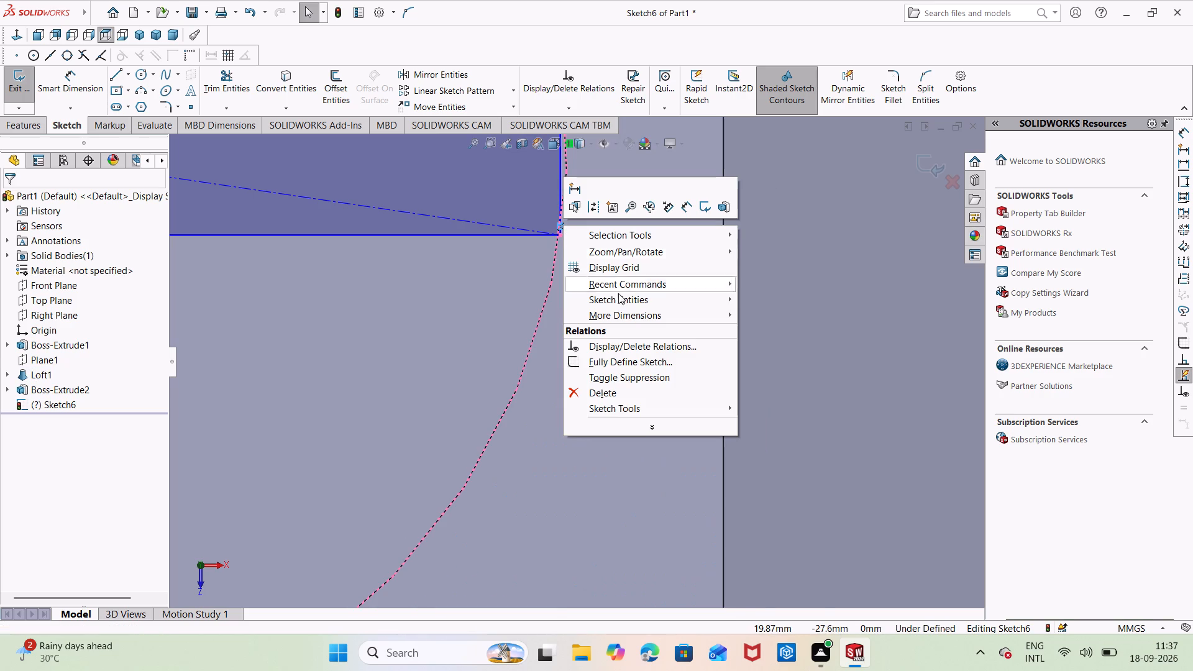
pyautogui.click(601, 389)
# Dimension the rectangle's short side as 16 mm.
pyautogui.scroll(2, 601, 380)
pyautogui.scroll(-1, 606, 381)
pyautogui.scroll(6, 618, 390)
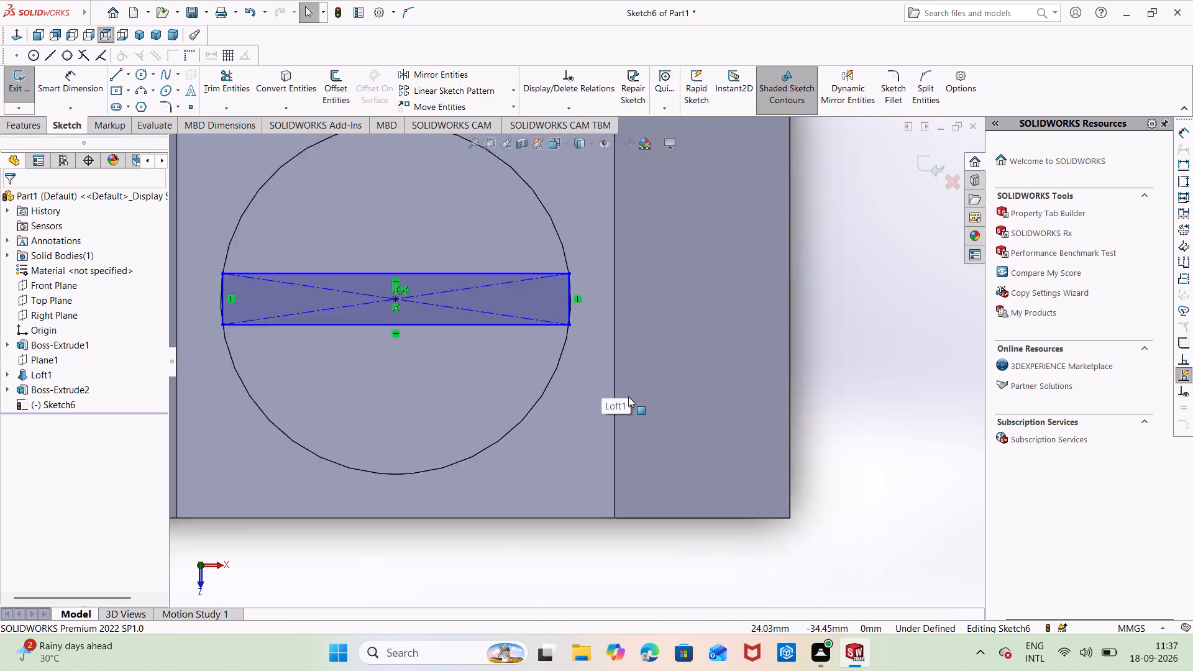
pyautogui.scroll(2, 628, 396)
pyautogui.keyDown('ctrl'); pyautogui.moveTo(562, 380); pyautogui.dragTo(632, 418, button='middle'); pyautogui.keyUp('ctrl')
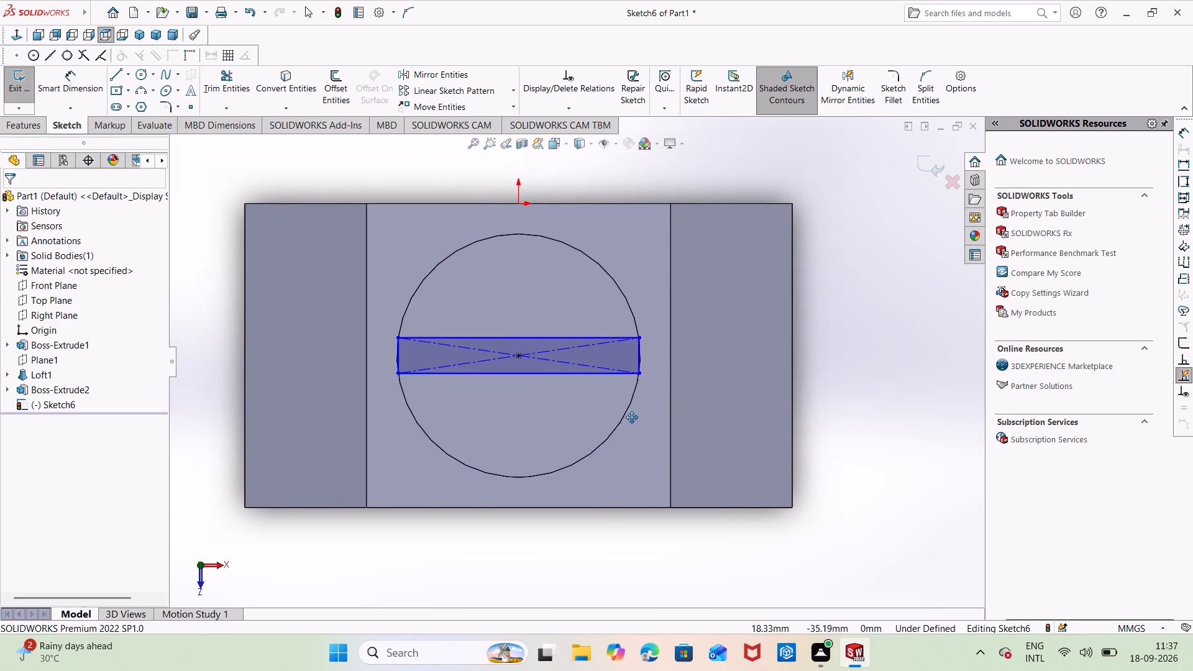
pyautogui.keyDown('ctrl'); pyautogui.moveTo(632, 418); pyautogui.dragTo(643, 419, button='middle'); pyautogui.keyUp('ctrl')
pyautogui.scroll(-3, 661, 415)
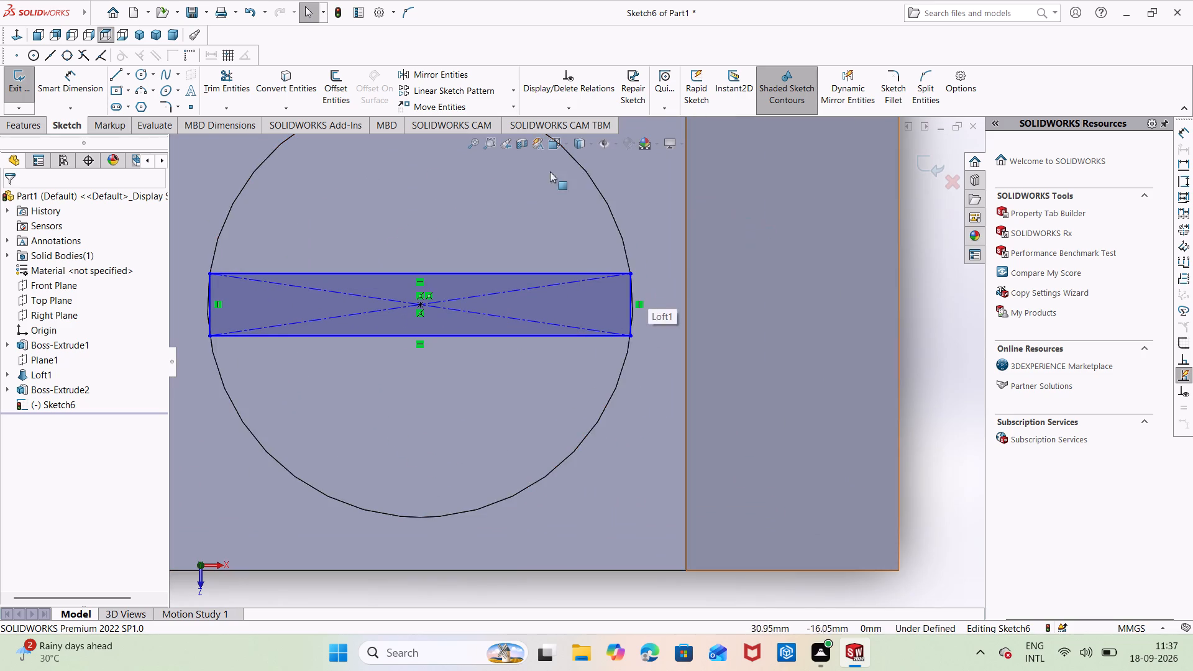
pyautogui.click(57, 93)
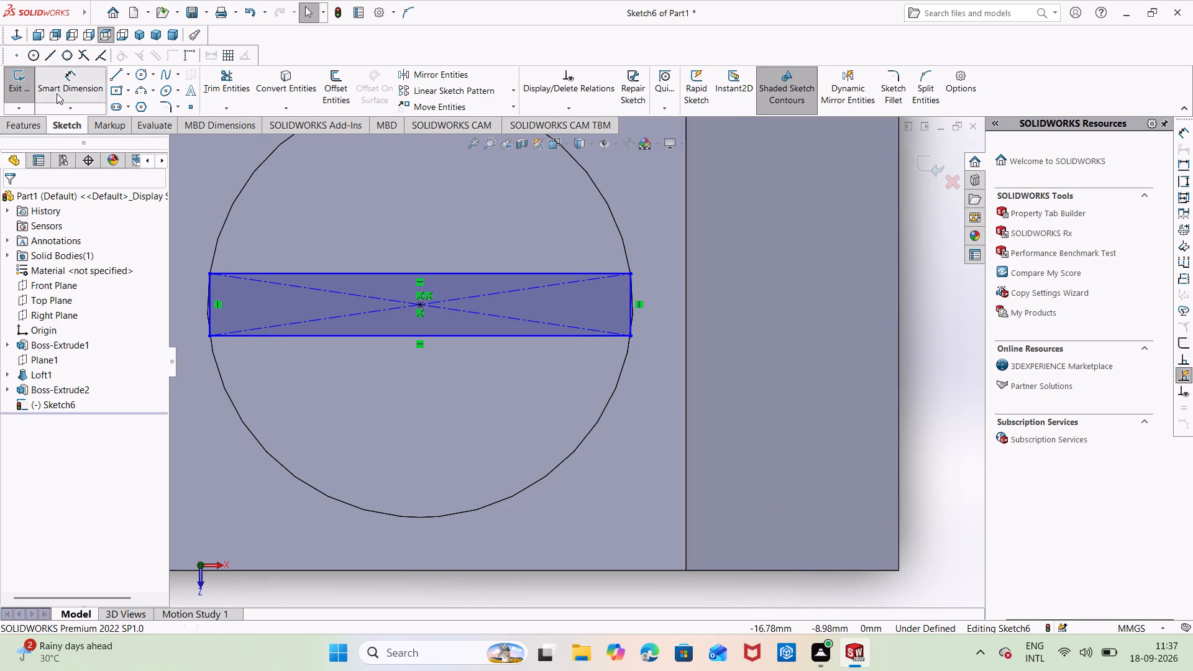
pyautogui.click(632, 293)
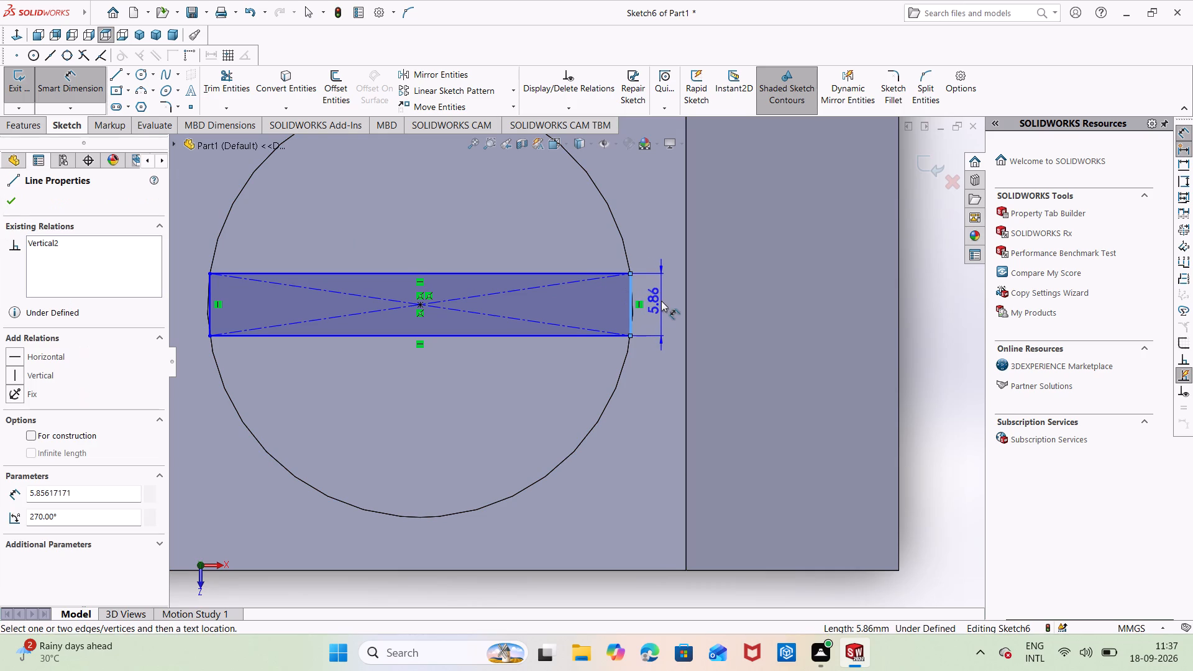
pyautogui.click(661, 301)
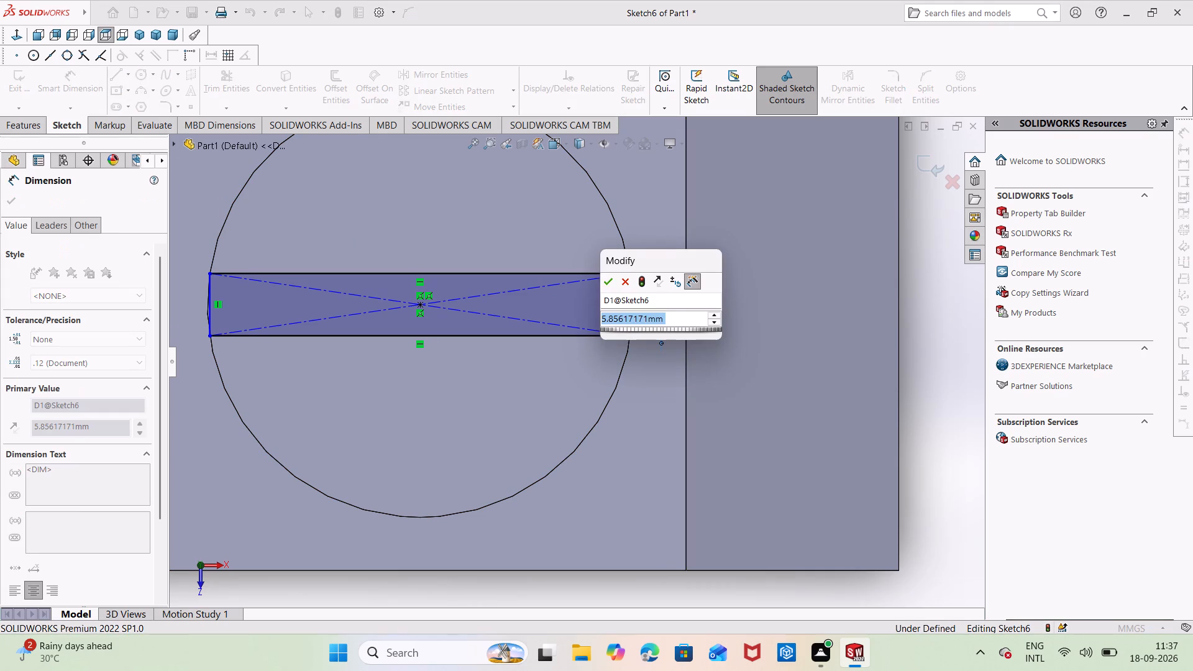
pyautogui.press('BackSpace')
pyautogui.write('16')
pyautogui.press('Return')
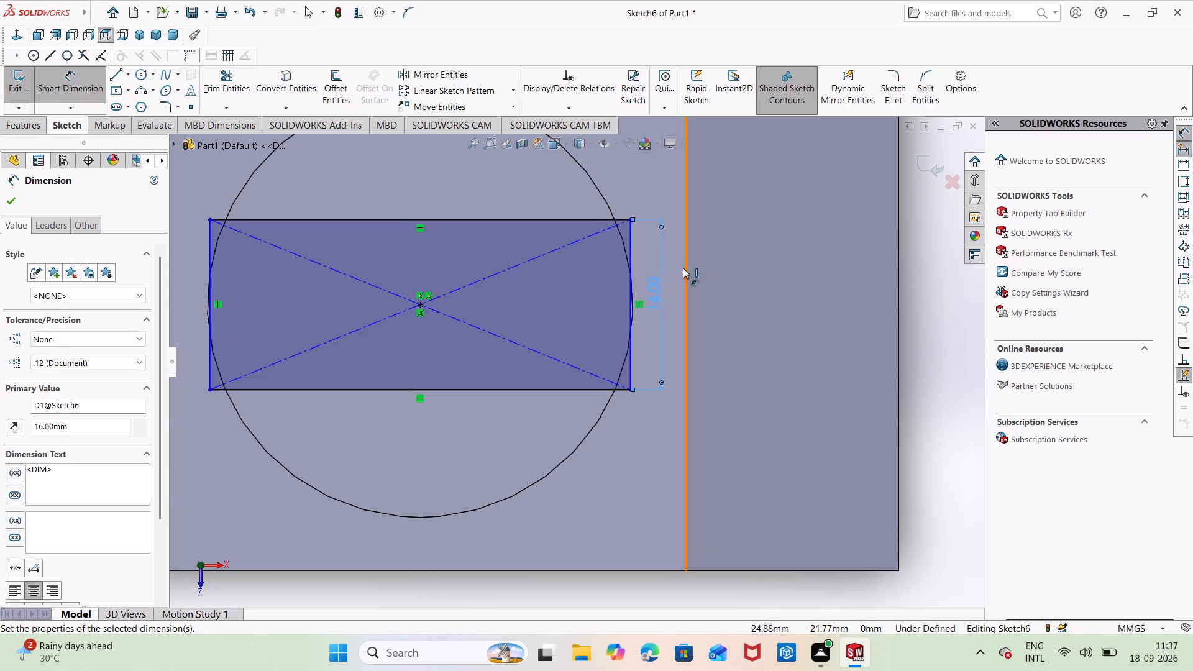
pyautogui.click(671, 252)
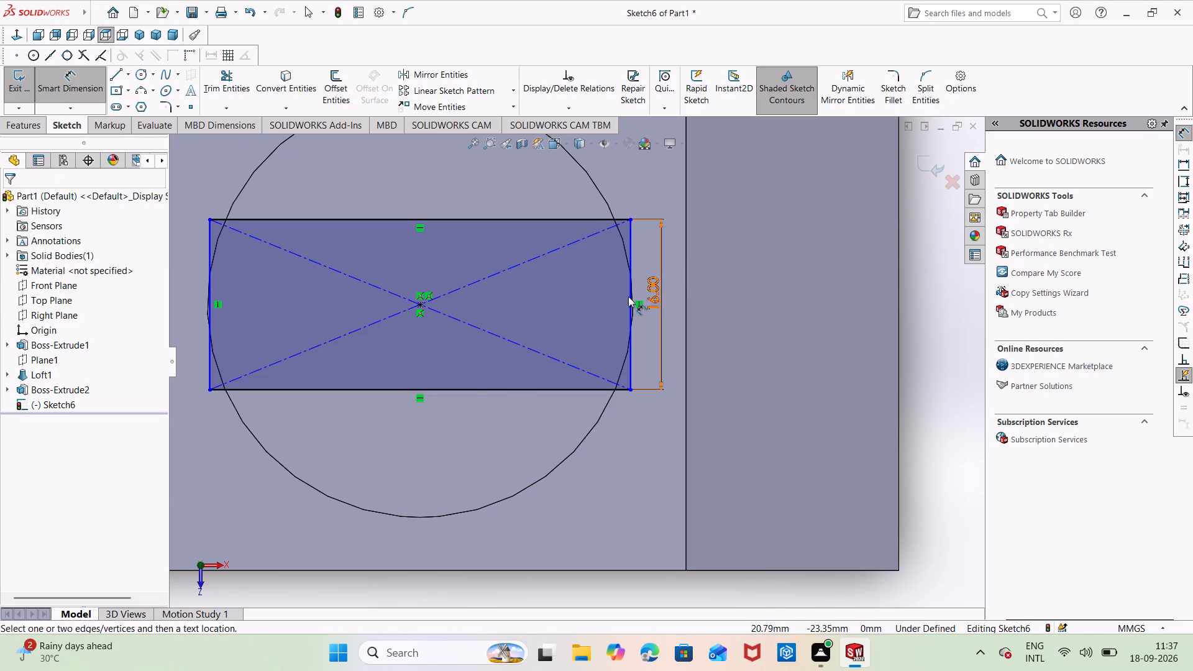
# Dimension the rectangle's long side as 40 mm.
pyautogui.click(452, 394)
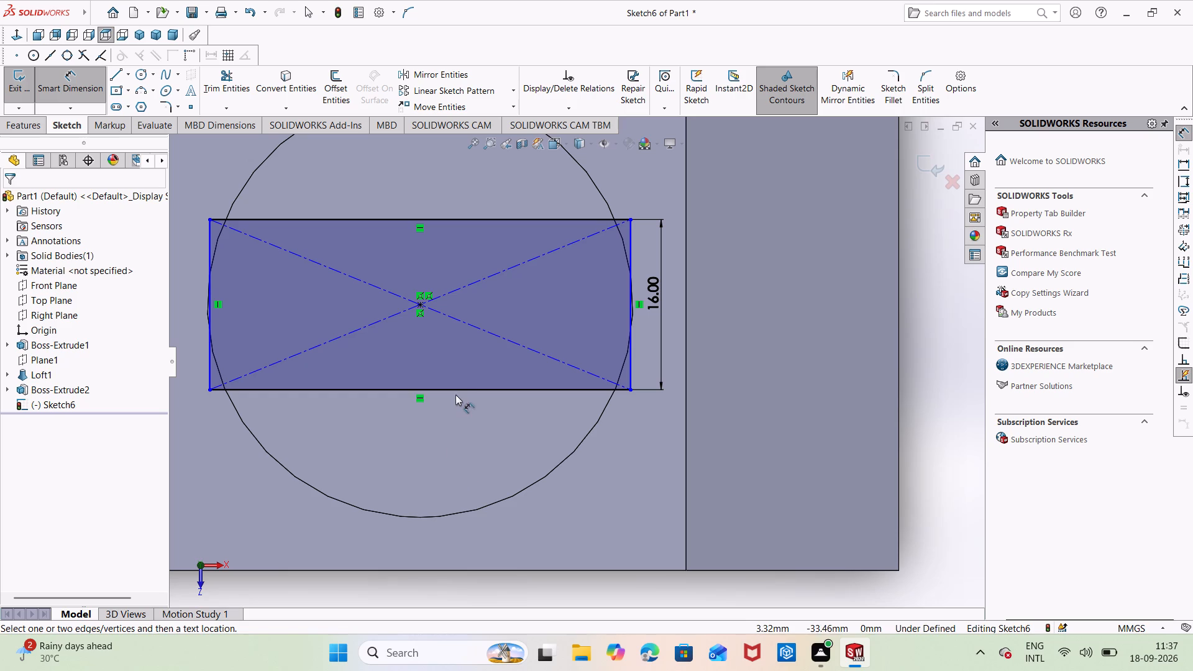
pyautogui.click(455, 393)
pyautogui.click(462, 451)
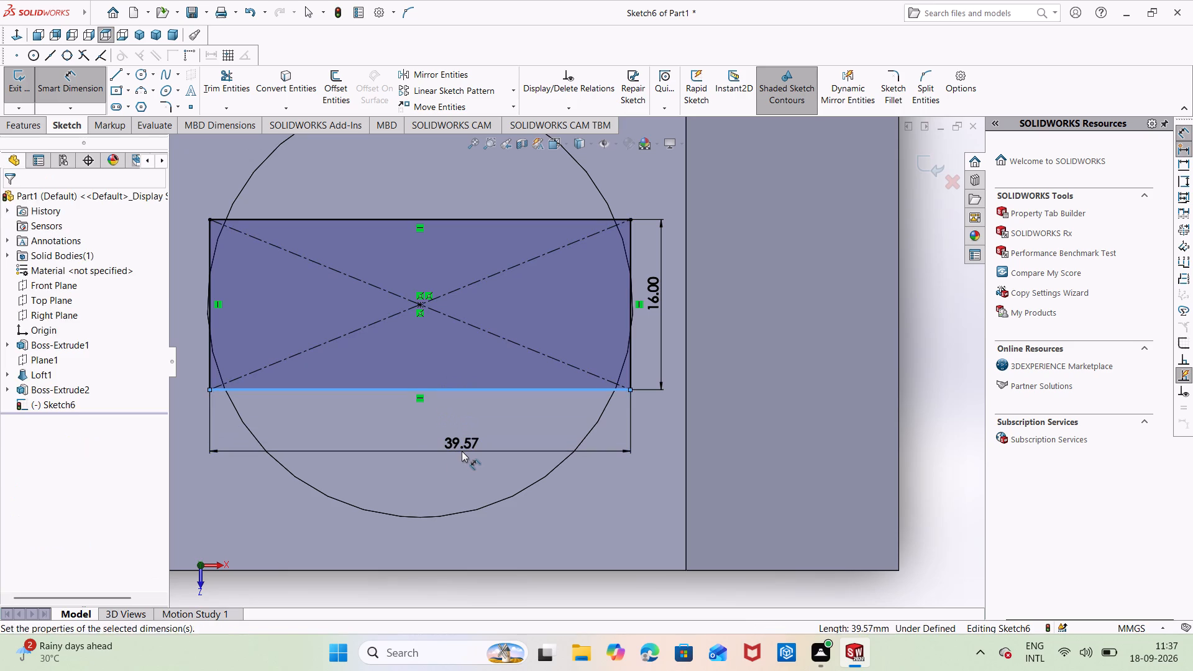
pyautogui.press('BackSpace')
pyautogui.write('40')
pyautogui.press('Return')
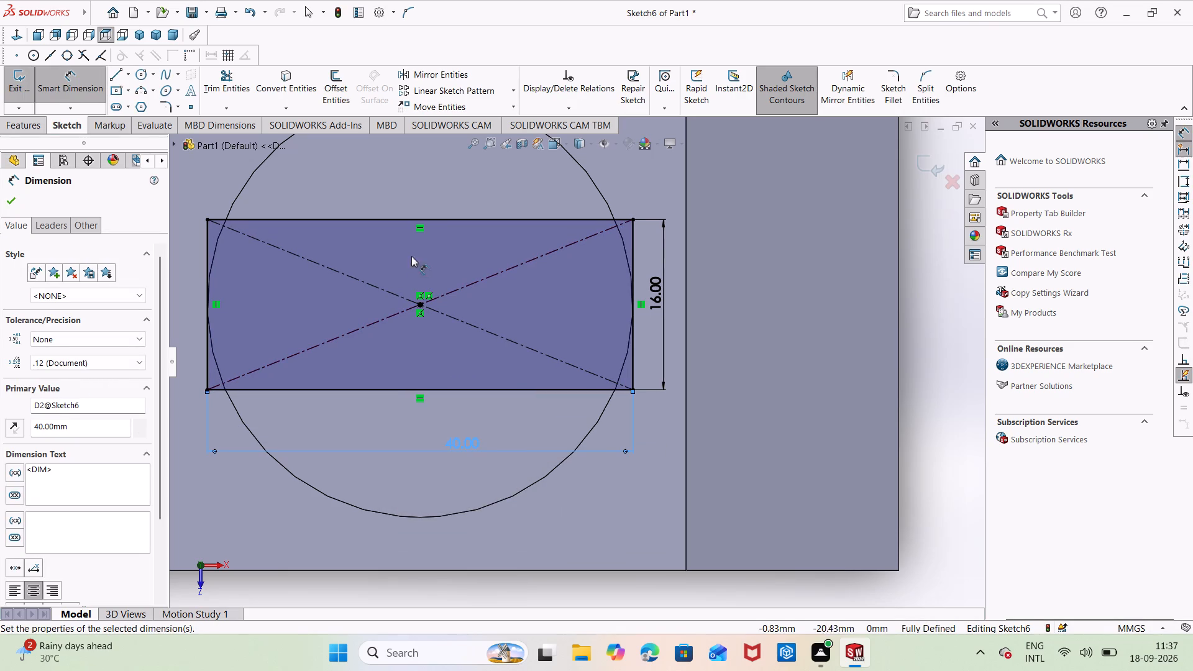
pyautogui.click(449, 181)
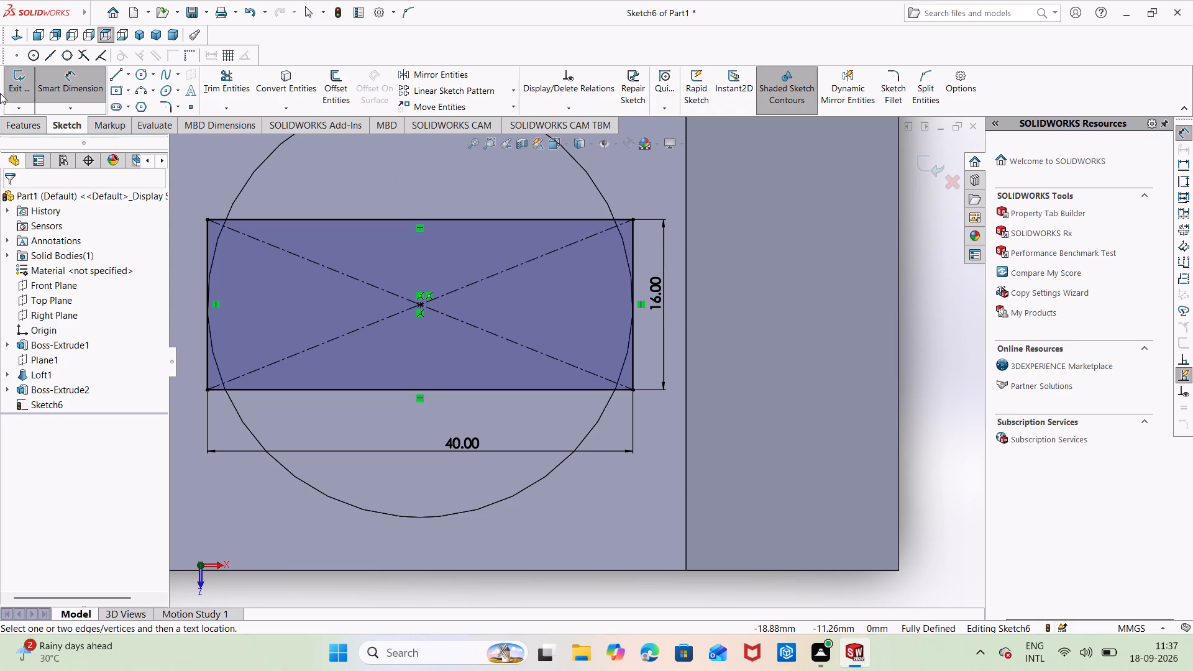
# Extrude the 40 by 16 mm rectangle as a blind boss 15 mm up from the cylinder's end face, merging the result.
pyautogui.click(16, 124)
pyautogui.click(17, 78)
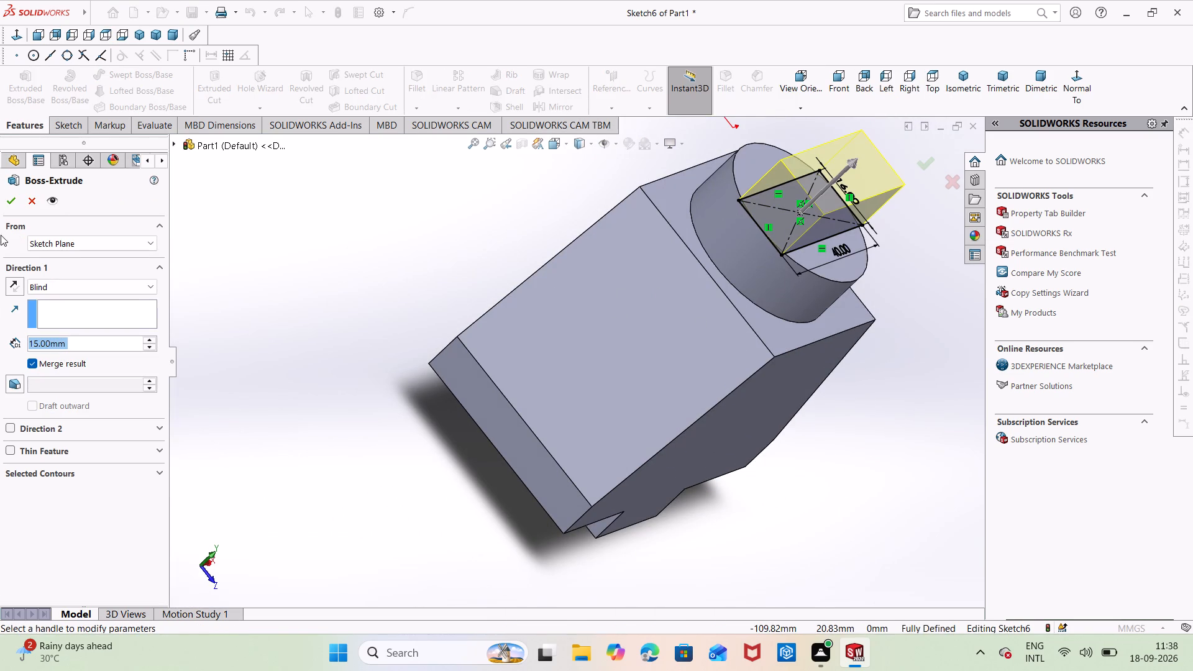
pyautogui.click(9, 207)
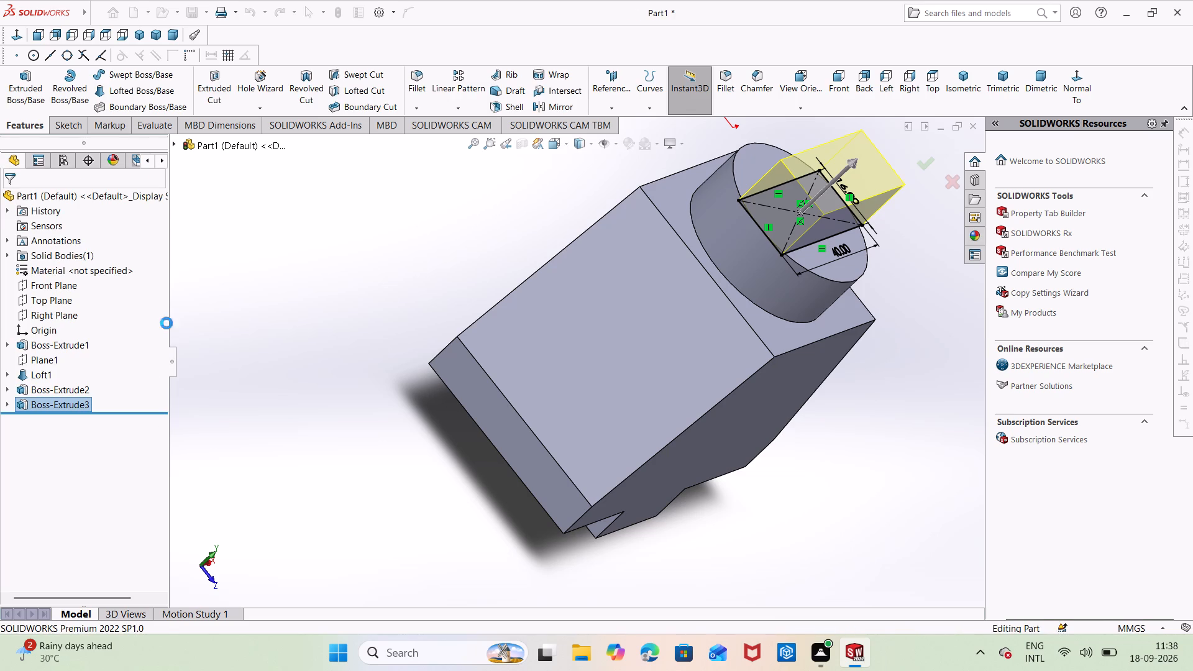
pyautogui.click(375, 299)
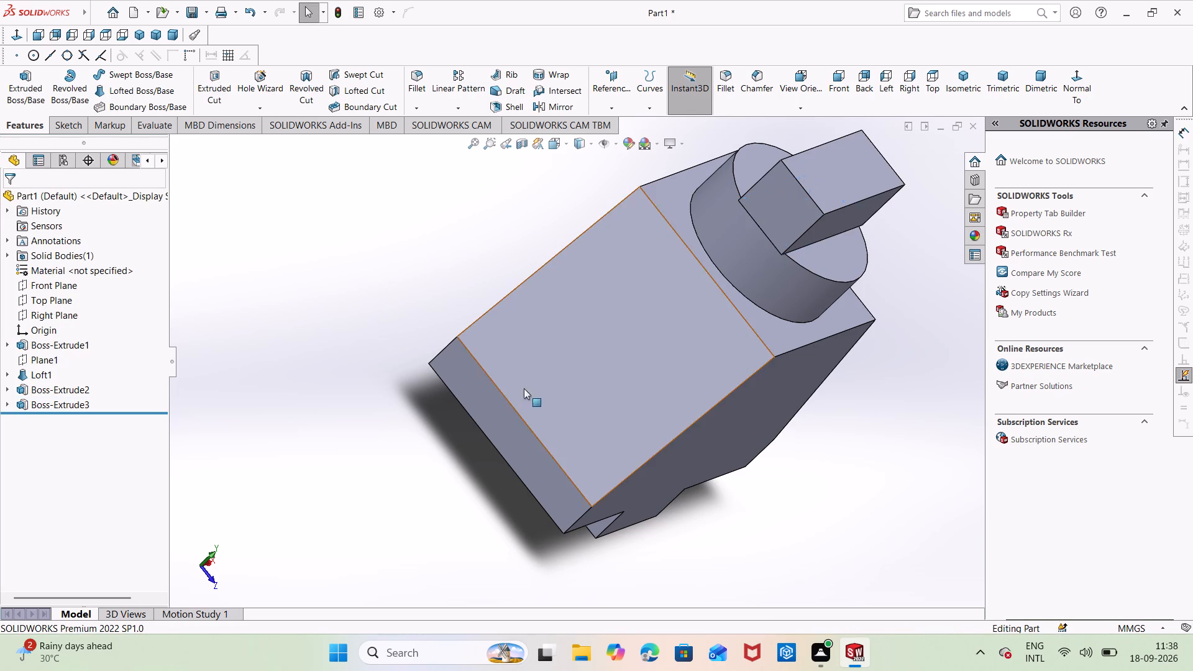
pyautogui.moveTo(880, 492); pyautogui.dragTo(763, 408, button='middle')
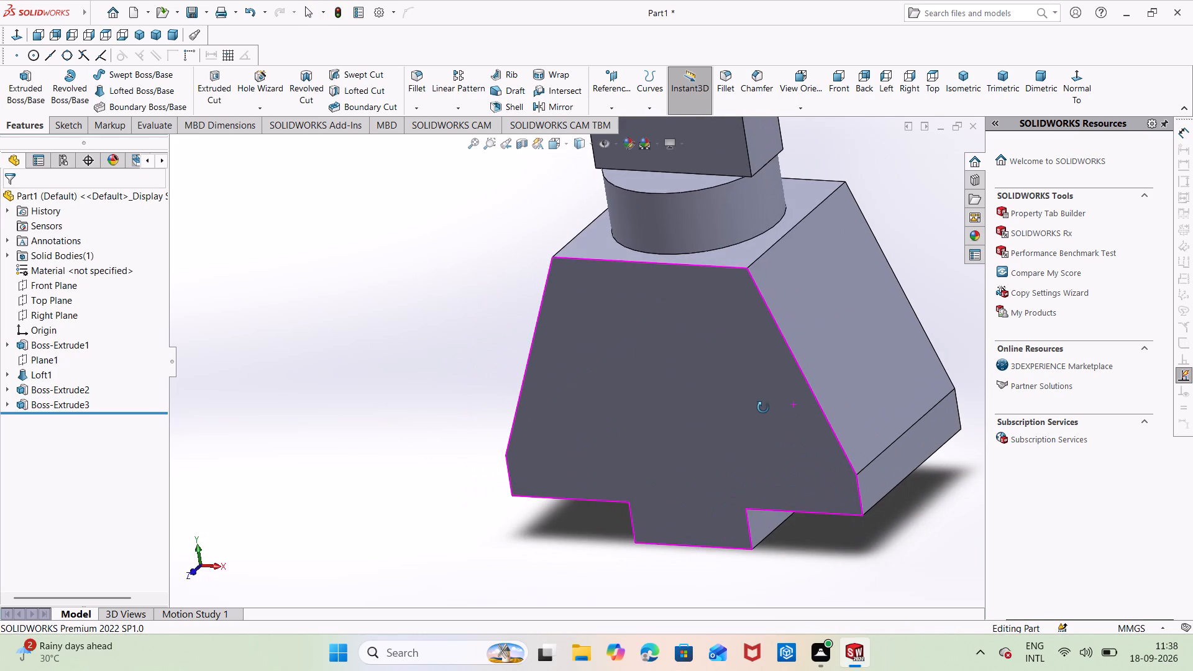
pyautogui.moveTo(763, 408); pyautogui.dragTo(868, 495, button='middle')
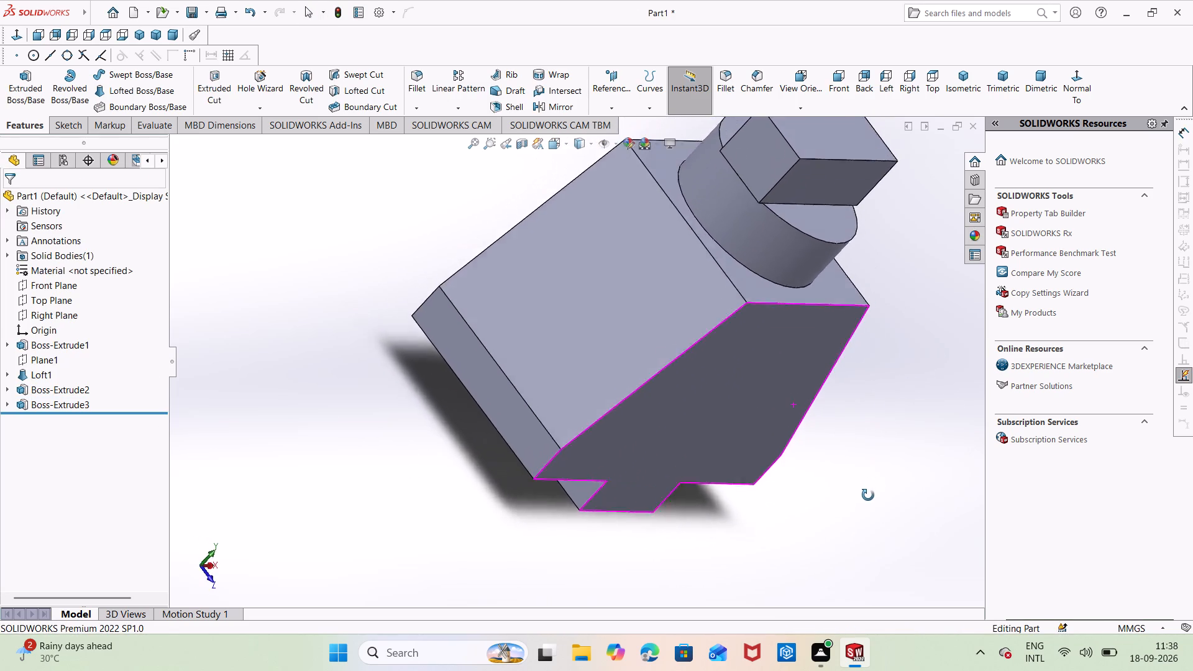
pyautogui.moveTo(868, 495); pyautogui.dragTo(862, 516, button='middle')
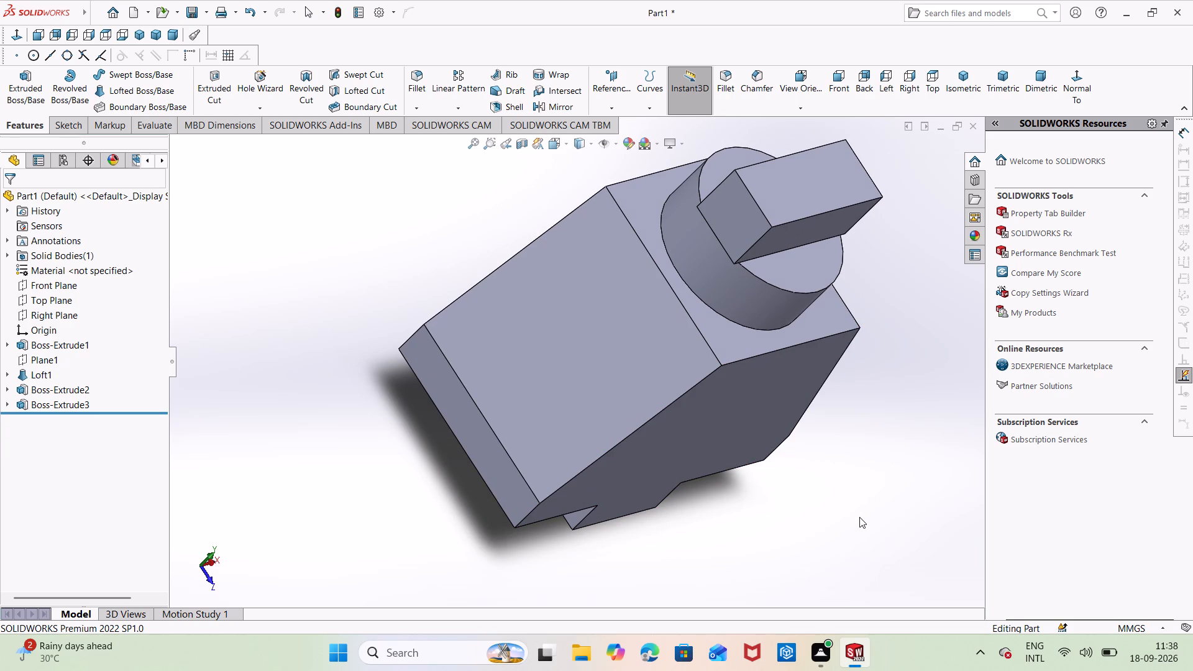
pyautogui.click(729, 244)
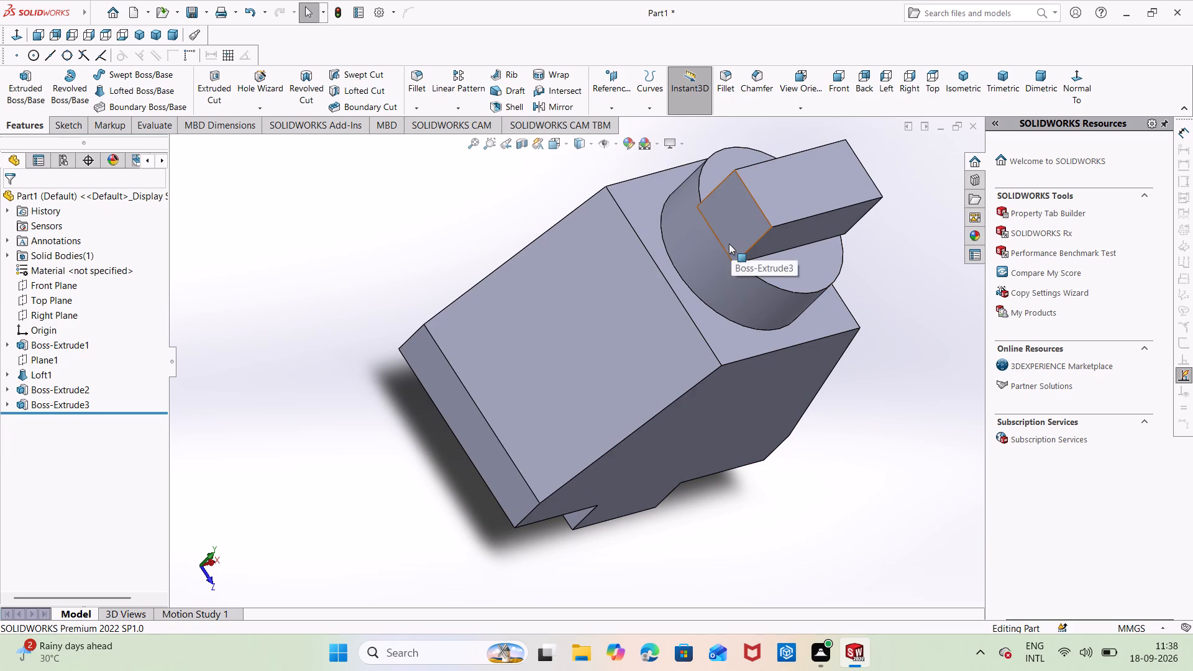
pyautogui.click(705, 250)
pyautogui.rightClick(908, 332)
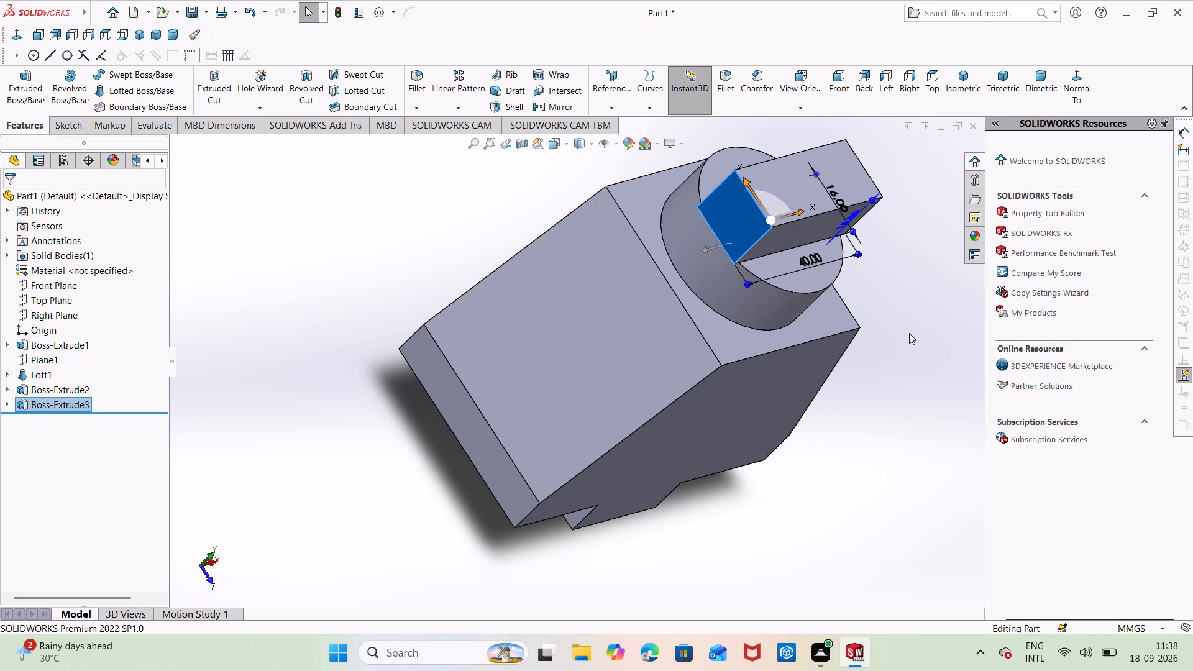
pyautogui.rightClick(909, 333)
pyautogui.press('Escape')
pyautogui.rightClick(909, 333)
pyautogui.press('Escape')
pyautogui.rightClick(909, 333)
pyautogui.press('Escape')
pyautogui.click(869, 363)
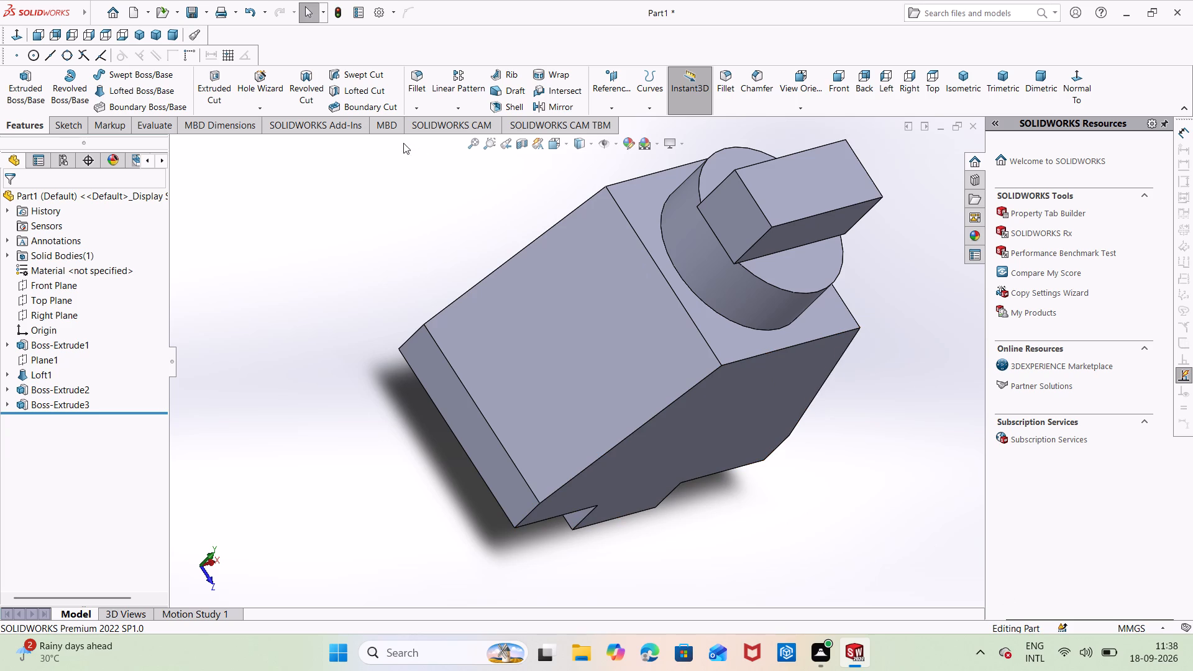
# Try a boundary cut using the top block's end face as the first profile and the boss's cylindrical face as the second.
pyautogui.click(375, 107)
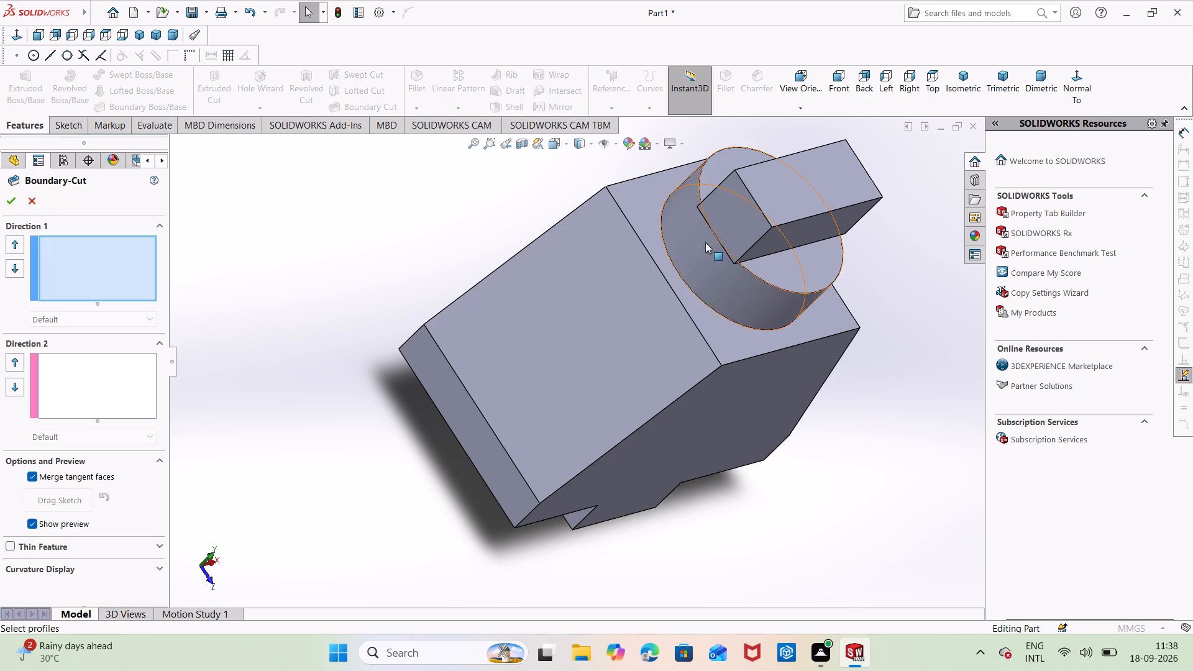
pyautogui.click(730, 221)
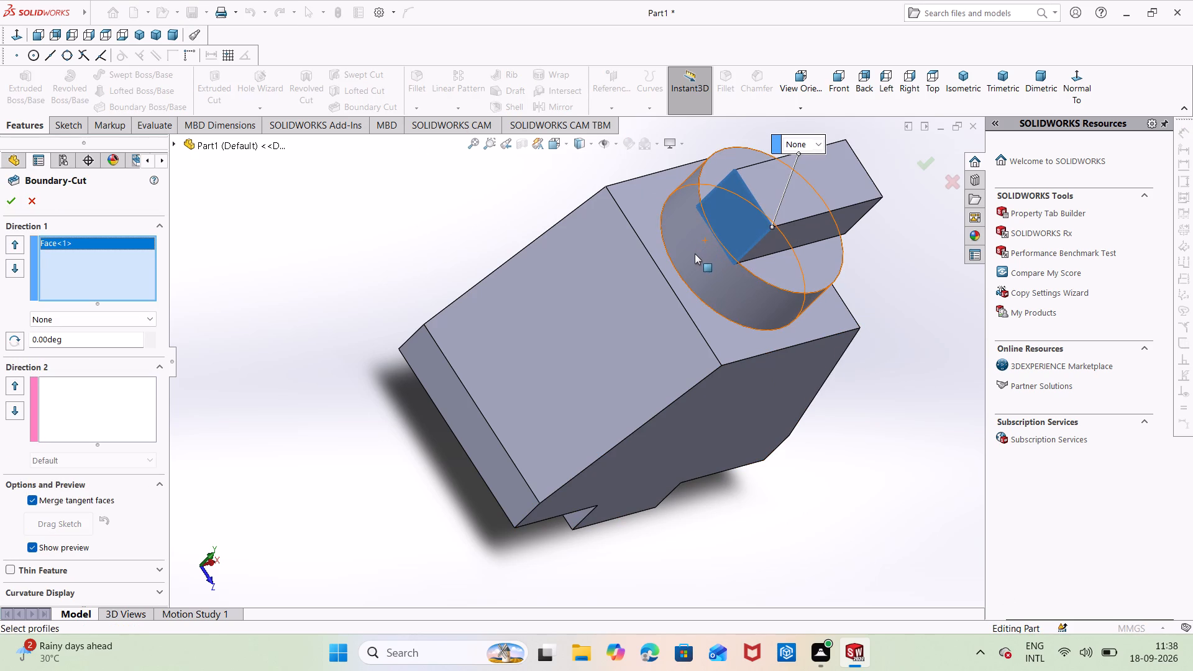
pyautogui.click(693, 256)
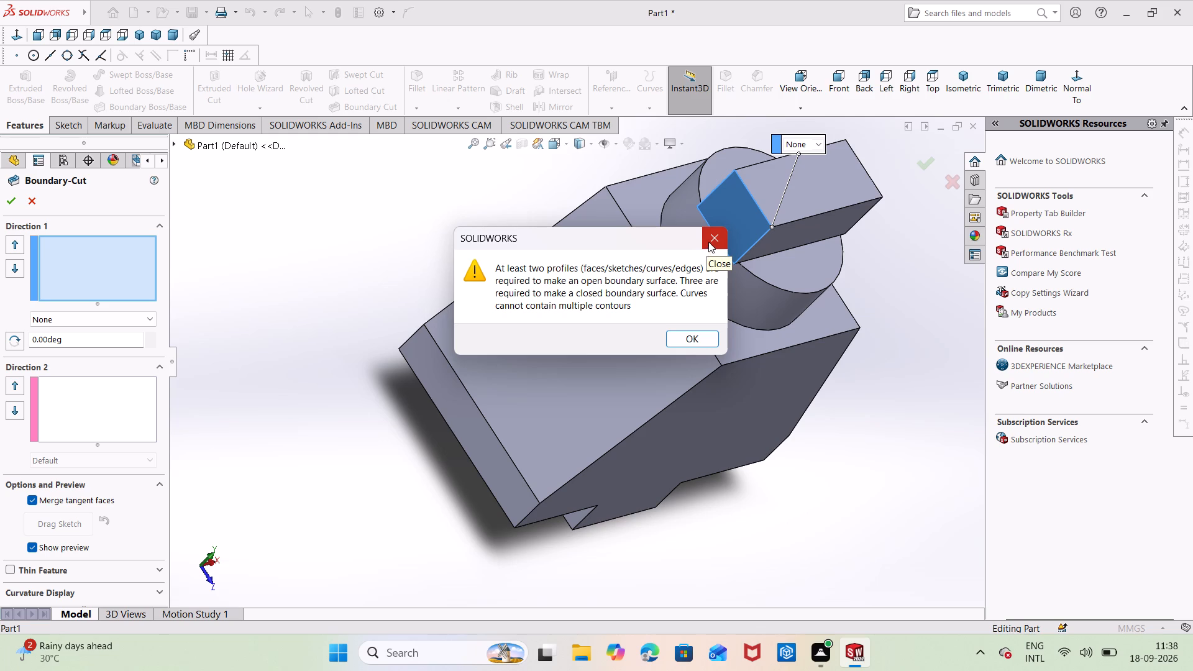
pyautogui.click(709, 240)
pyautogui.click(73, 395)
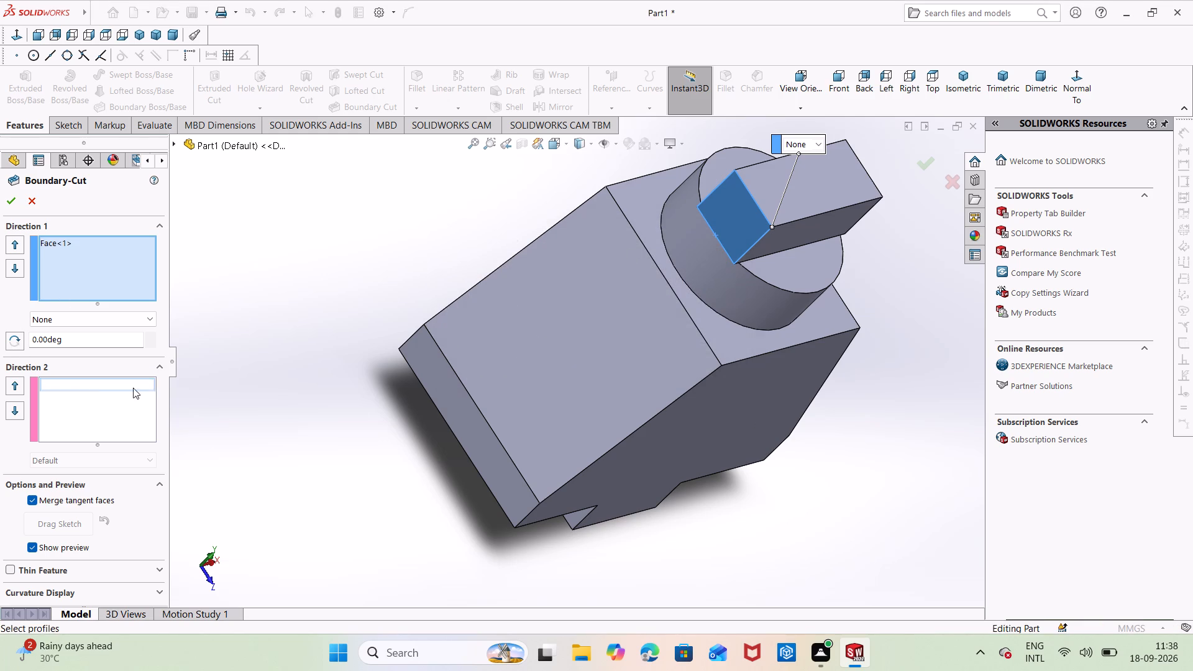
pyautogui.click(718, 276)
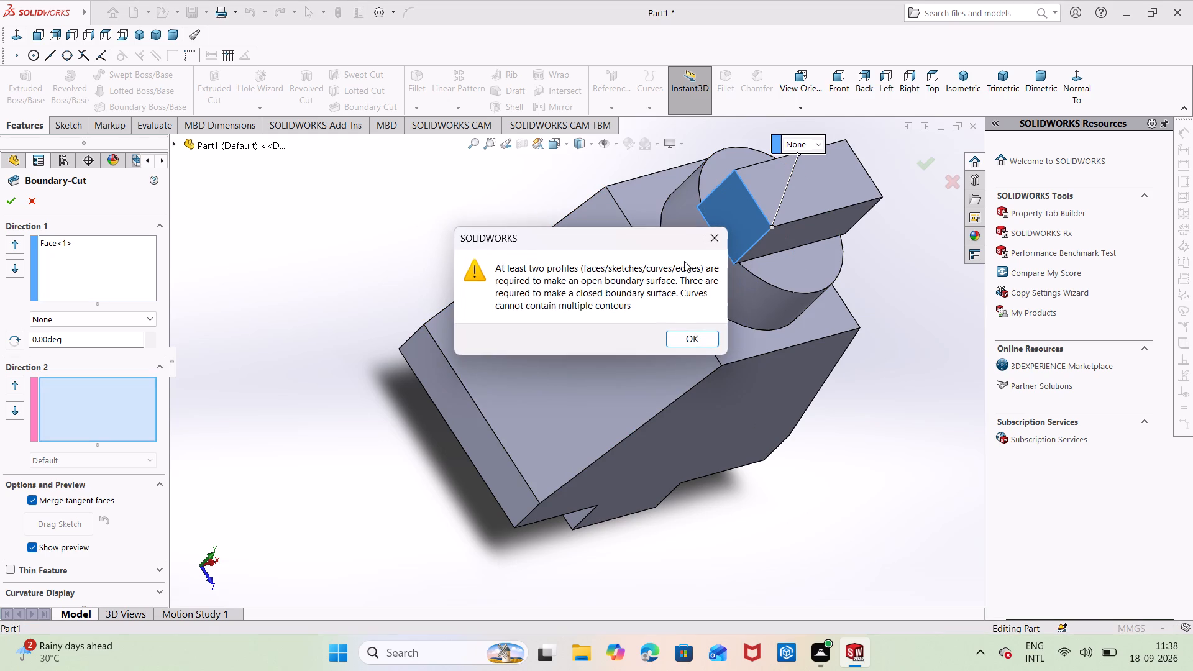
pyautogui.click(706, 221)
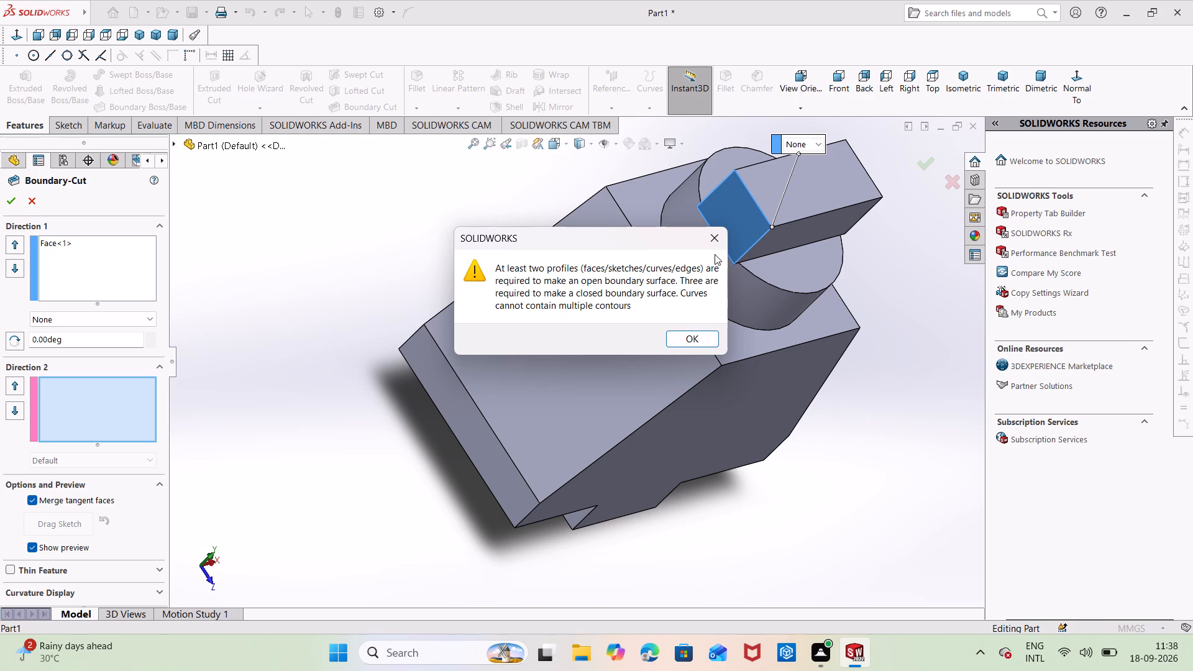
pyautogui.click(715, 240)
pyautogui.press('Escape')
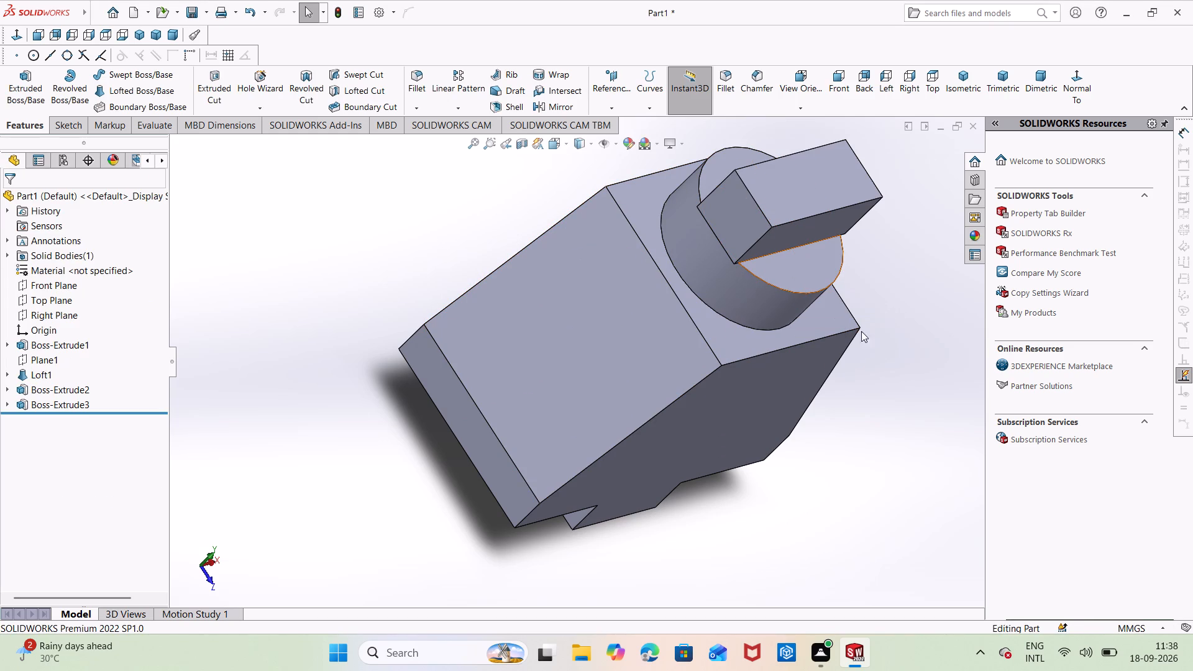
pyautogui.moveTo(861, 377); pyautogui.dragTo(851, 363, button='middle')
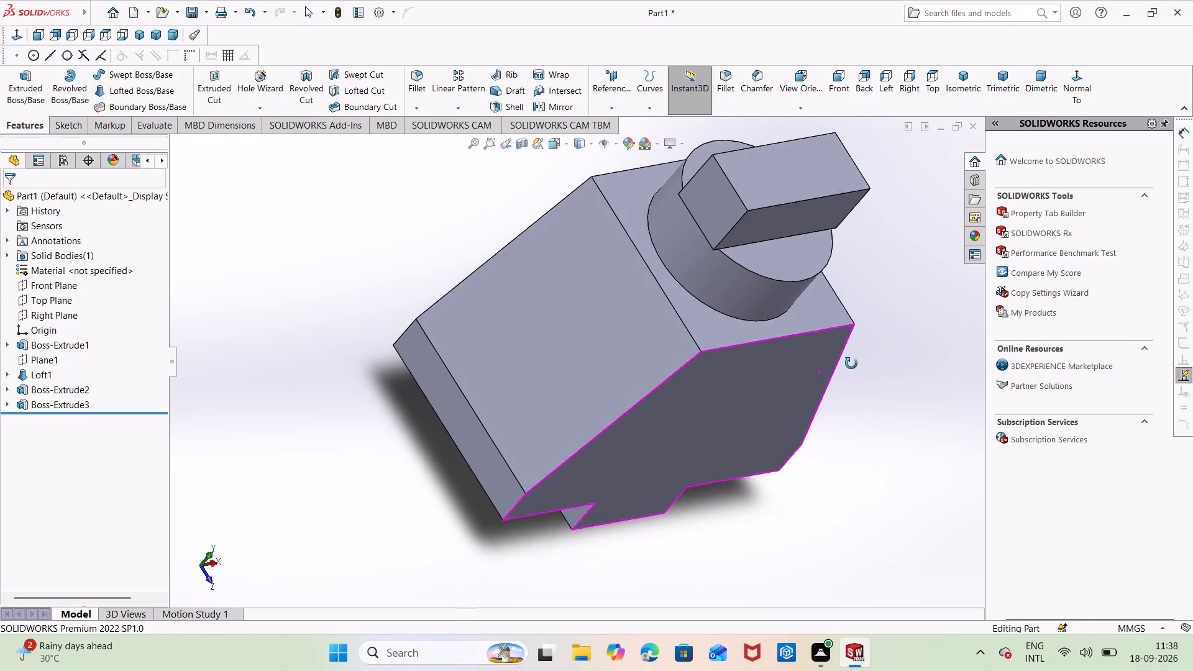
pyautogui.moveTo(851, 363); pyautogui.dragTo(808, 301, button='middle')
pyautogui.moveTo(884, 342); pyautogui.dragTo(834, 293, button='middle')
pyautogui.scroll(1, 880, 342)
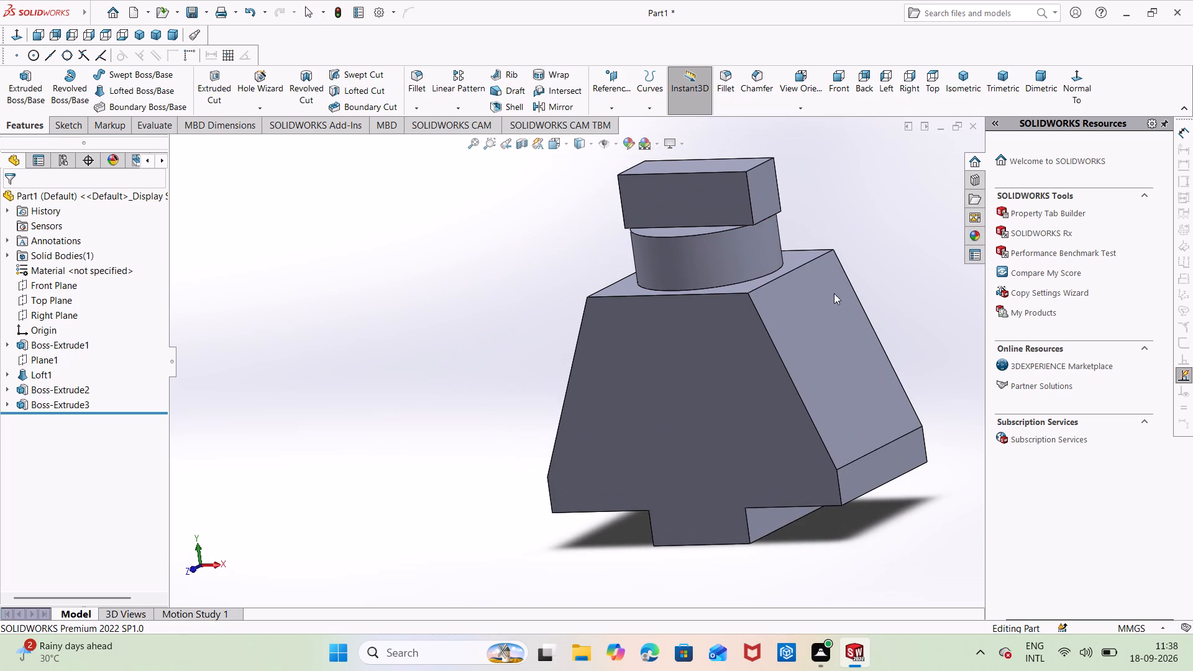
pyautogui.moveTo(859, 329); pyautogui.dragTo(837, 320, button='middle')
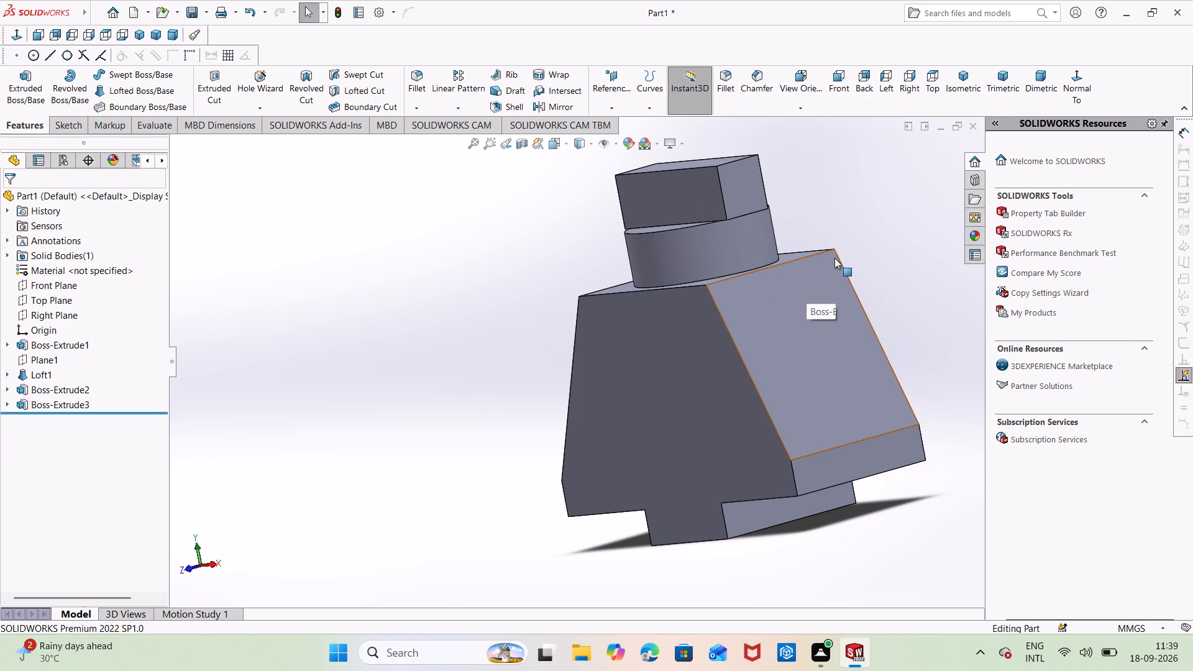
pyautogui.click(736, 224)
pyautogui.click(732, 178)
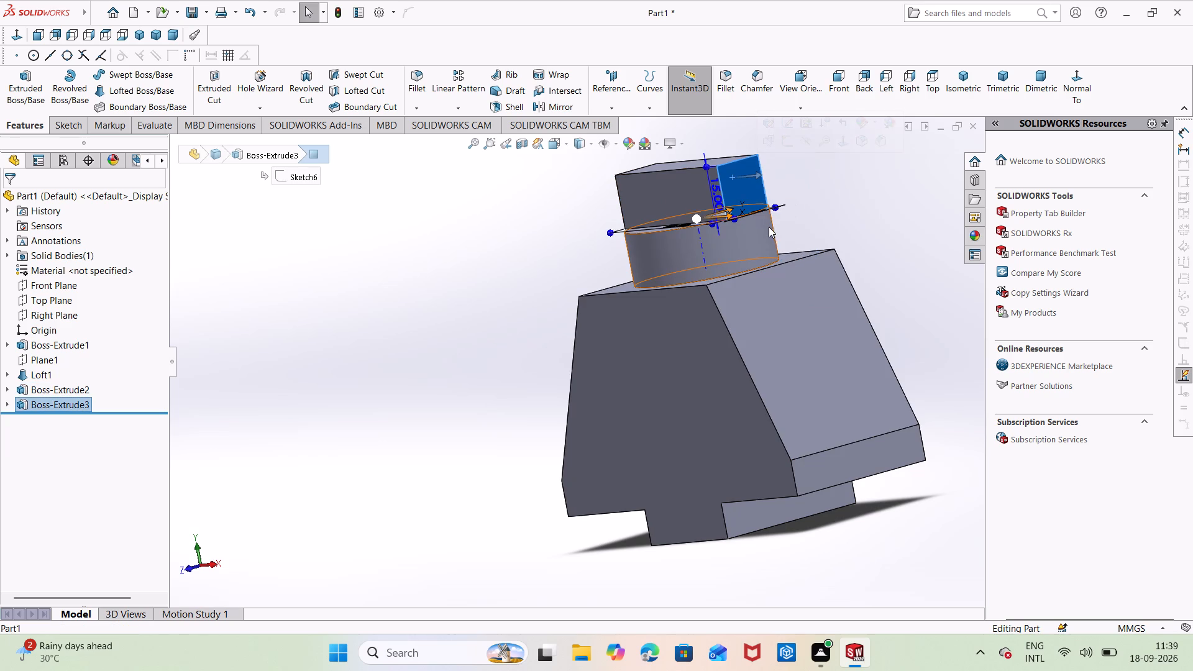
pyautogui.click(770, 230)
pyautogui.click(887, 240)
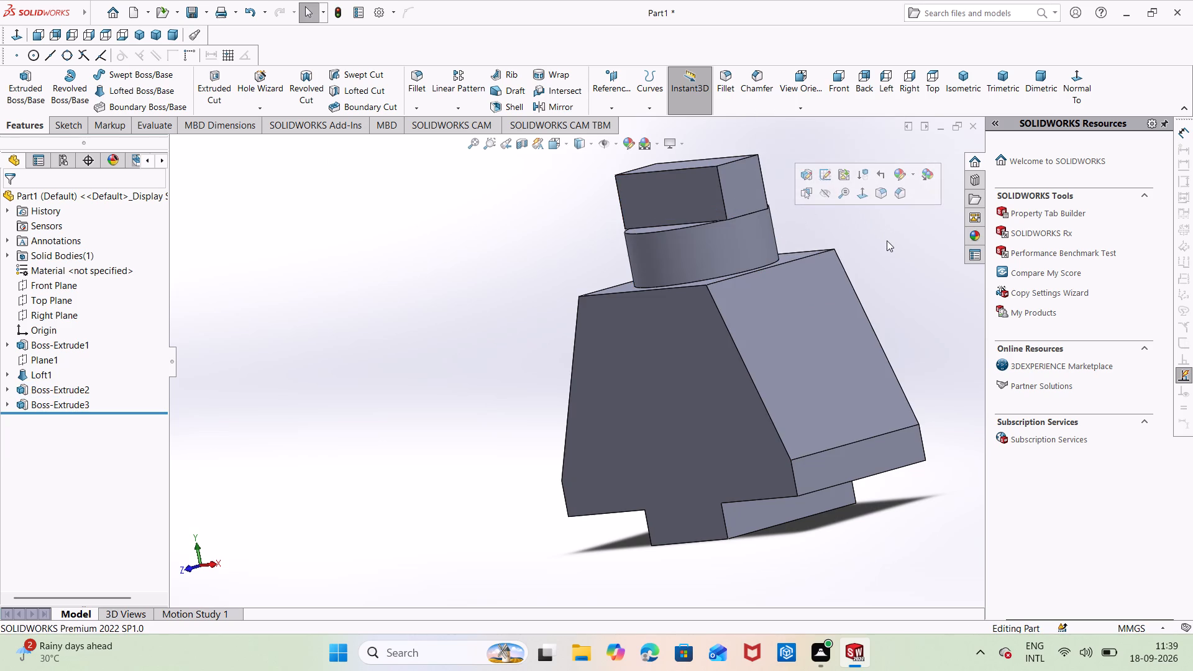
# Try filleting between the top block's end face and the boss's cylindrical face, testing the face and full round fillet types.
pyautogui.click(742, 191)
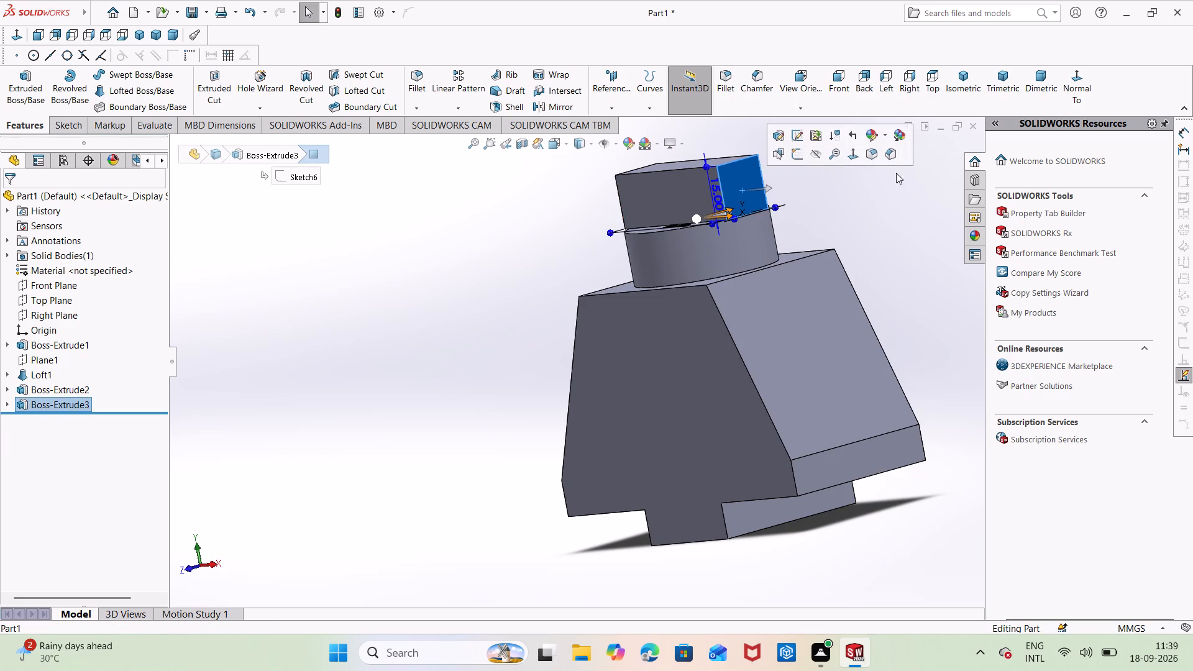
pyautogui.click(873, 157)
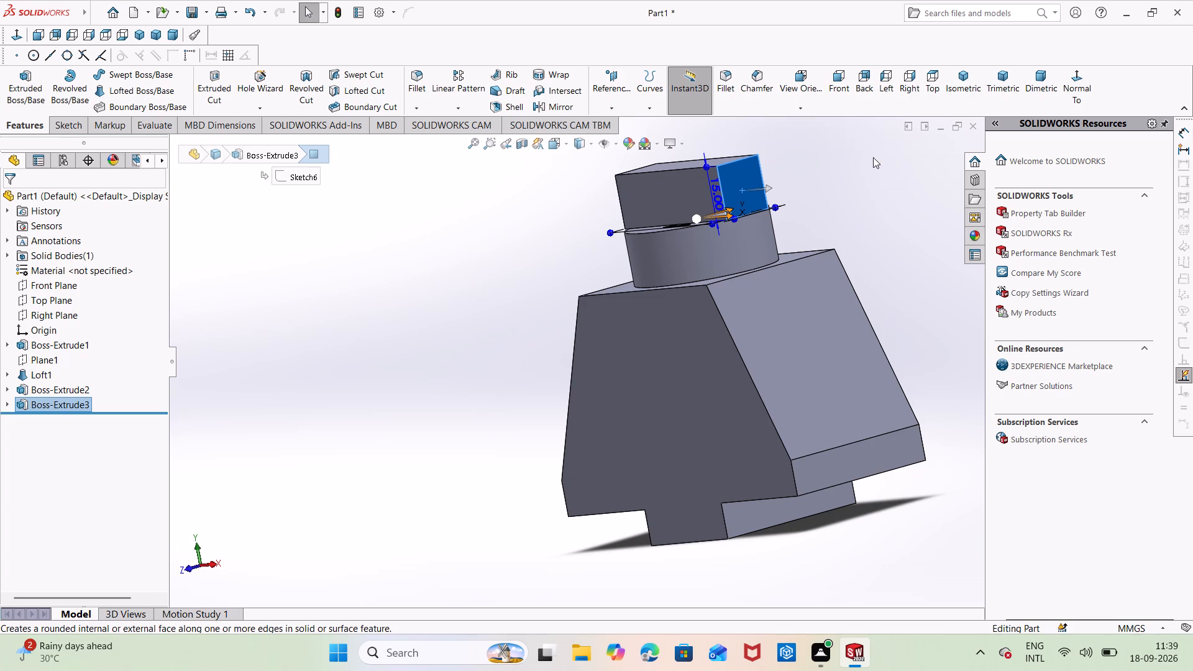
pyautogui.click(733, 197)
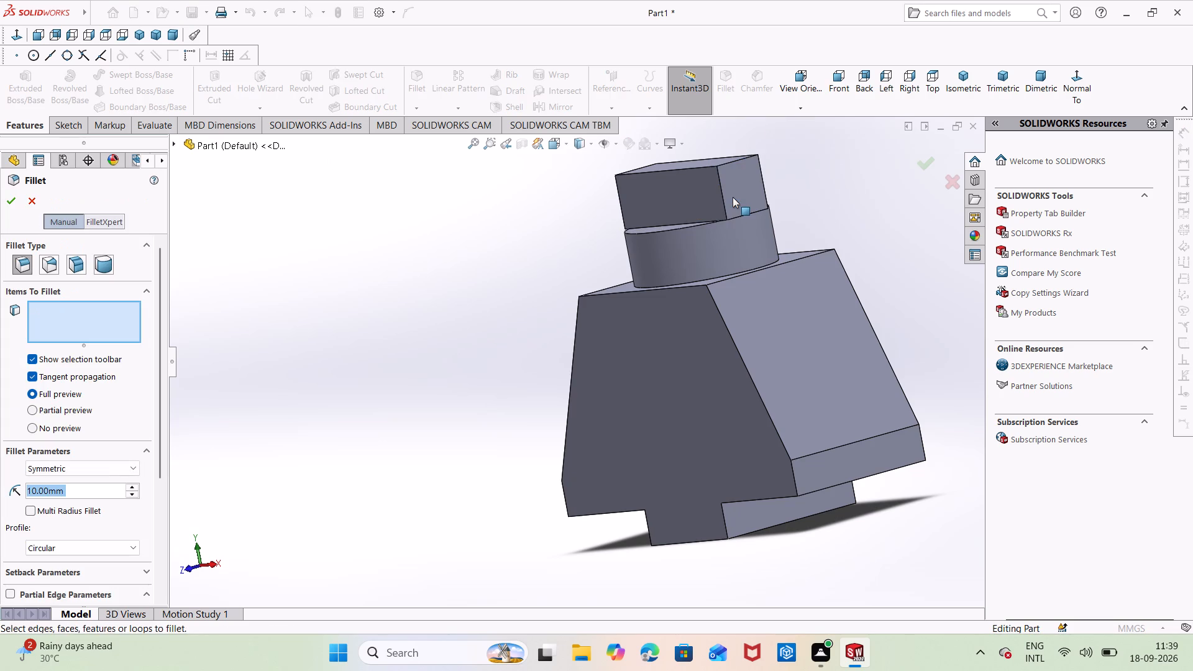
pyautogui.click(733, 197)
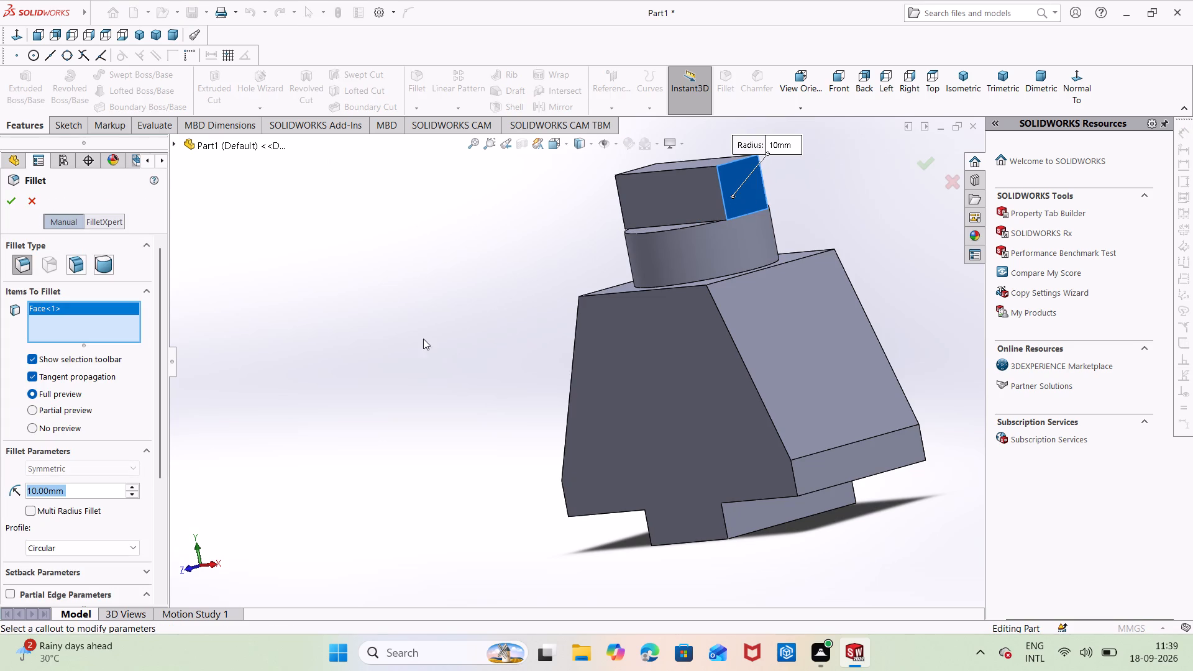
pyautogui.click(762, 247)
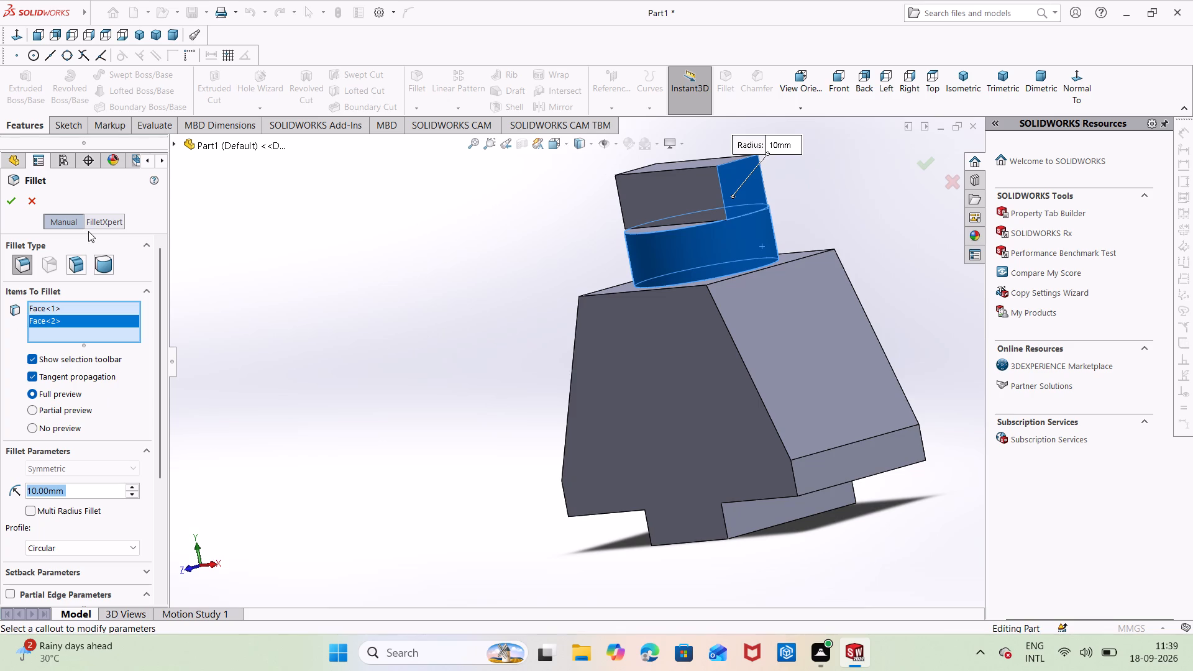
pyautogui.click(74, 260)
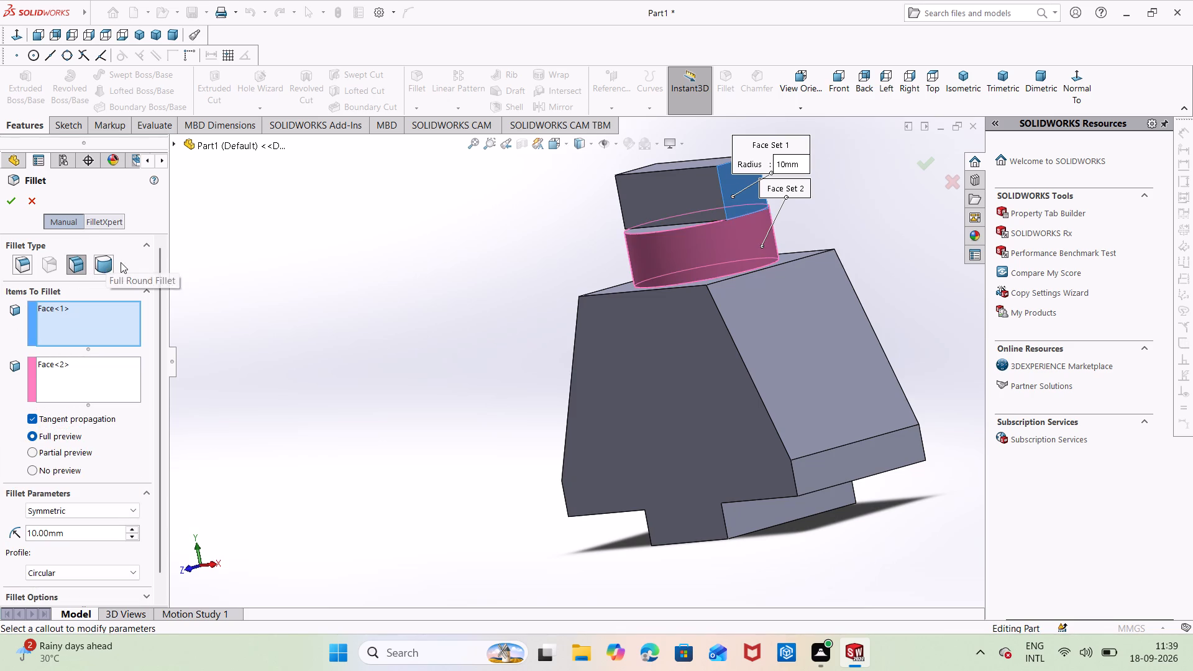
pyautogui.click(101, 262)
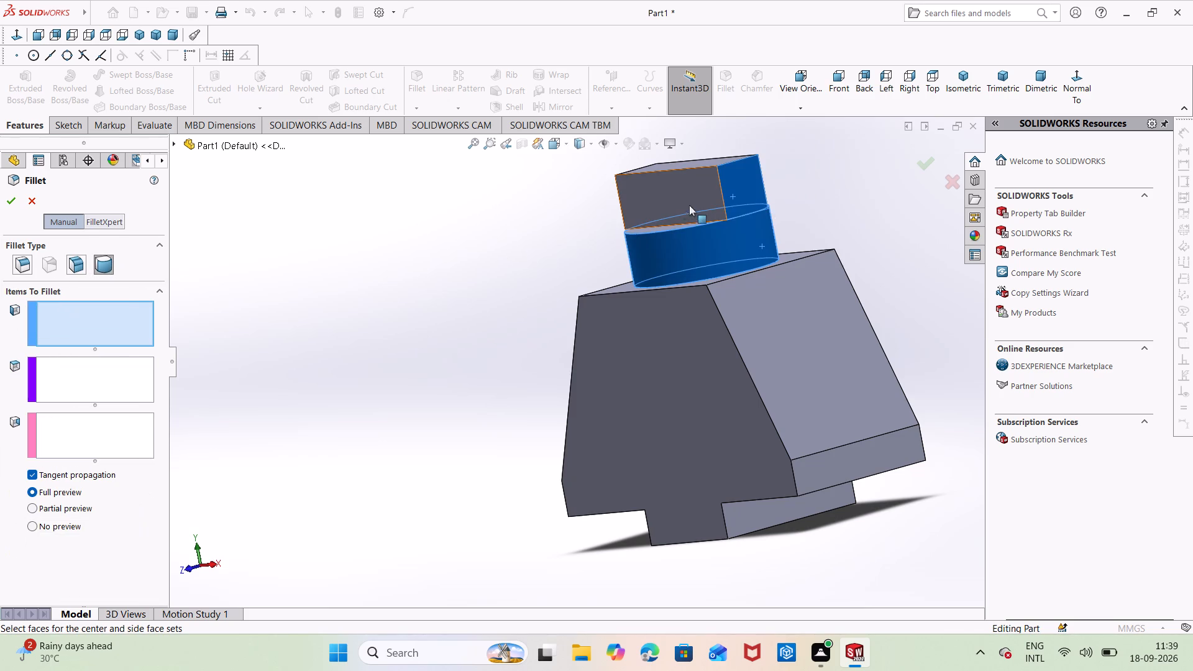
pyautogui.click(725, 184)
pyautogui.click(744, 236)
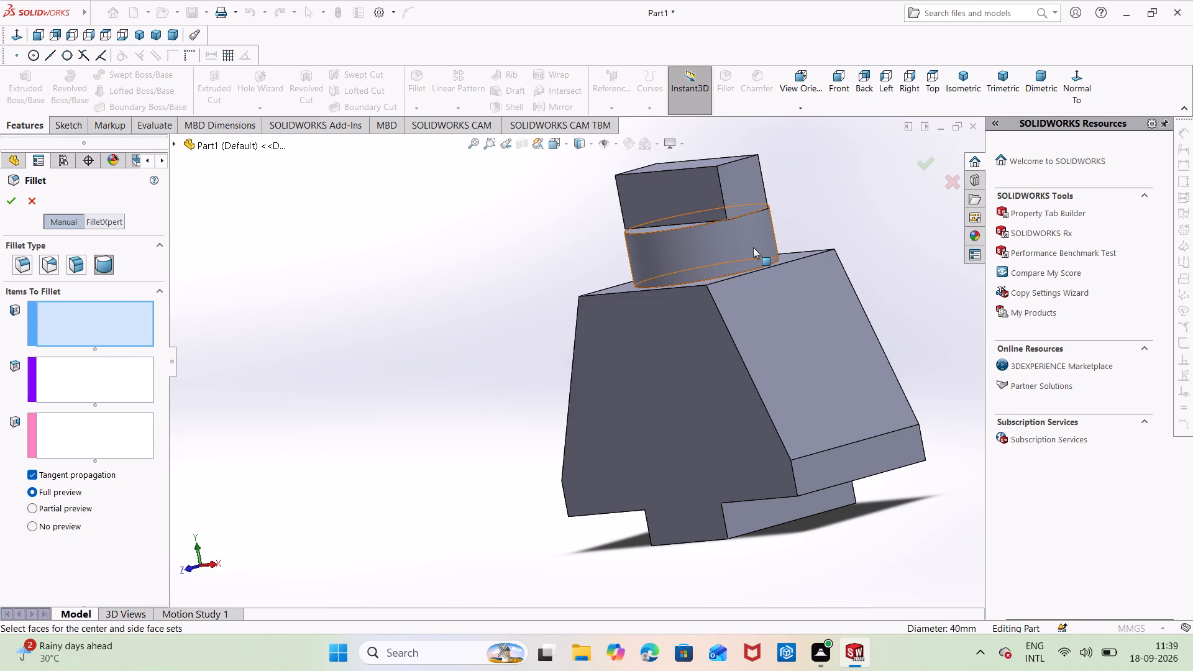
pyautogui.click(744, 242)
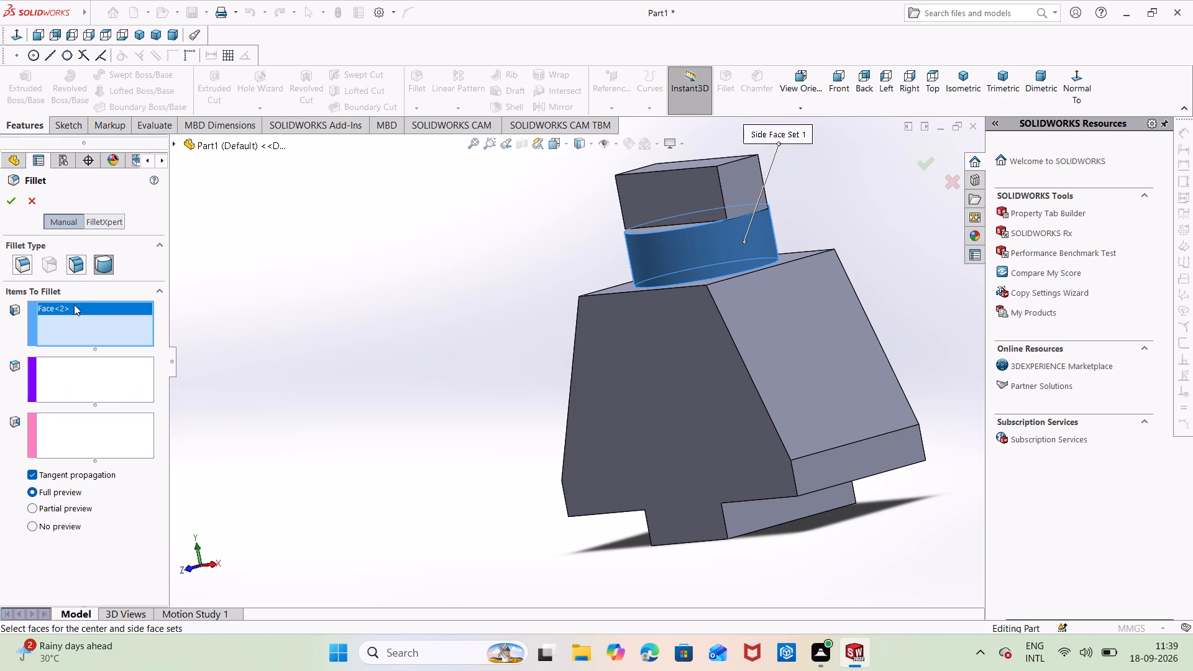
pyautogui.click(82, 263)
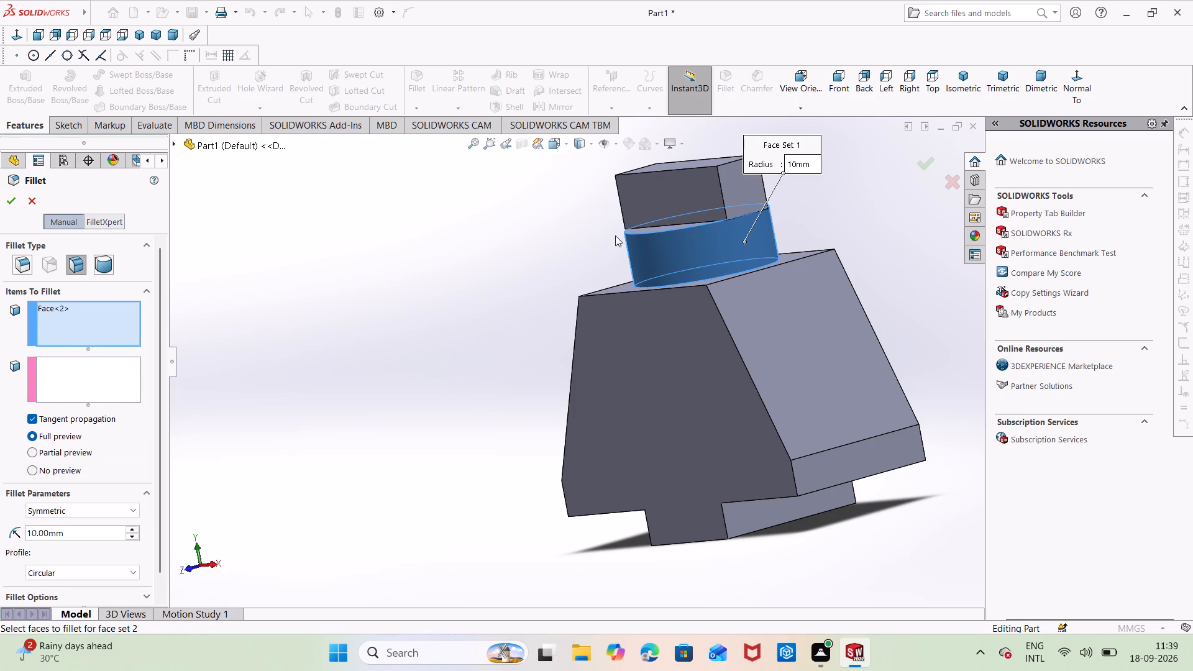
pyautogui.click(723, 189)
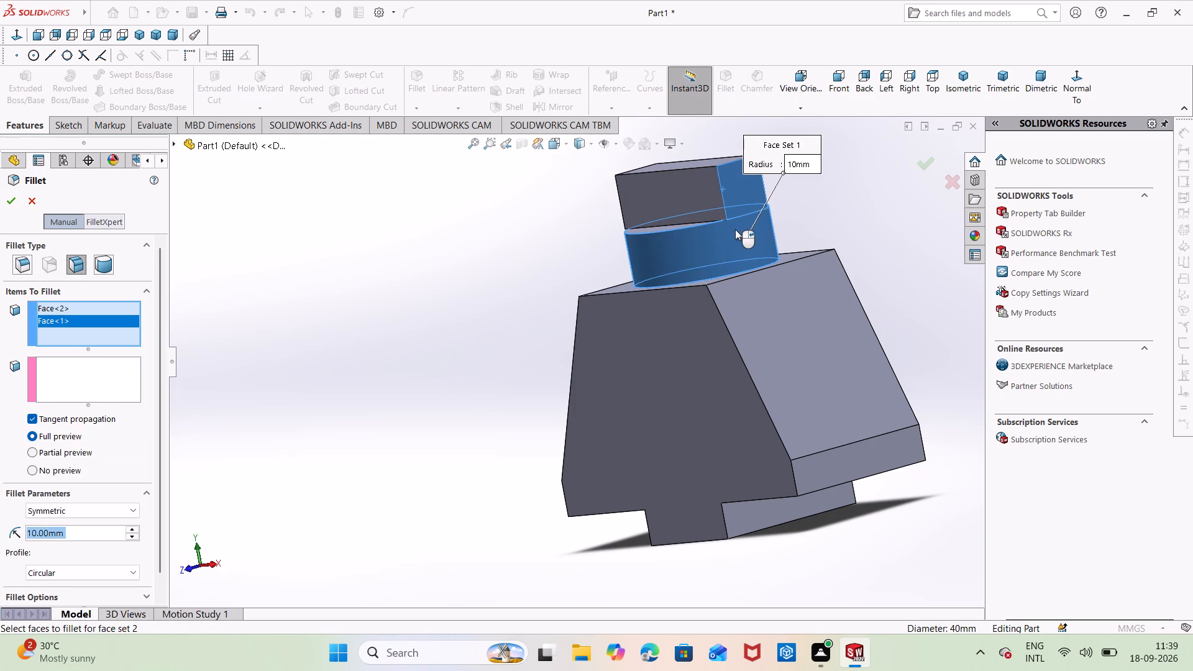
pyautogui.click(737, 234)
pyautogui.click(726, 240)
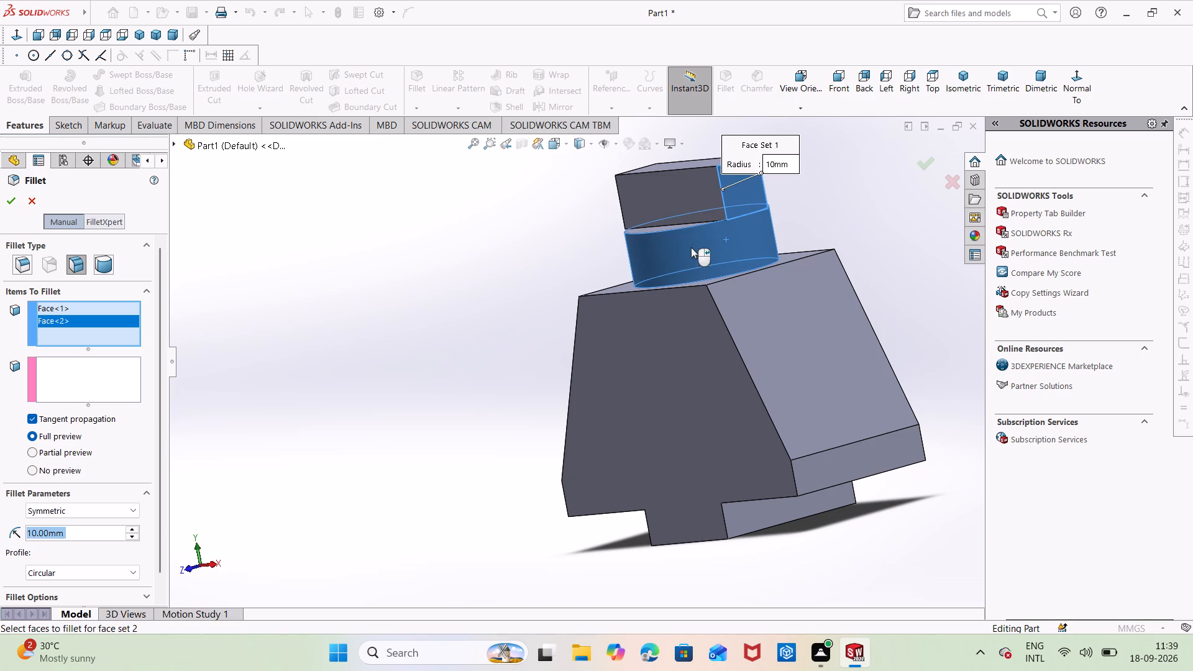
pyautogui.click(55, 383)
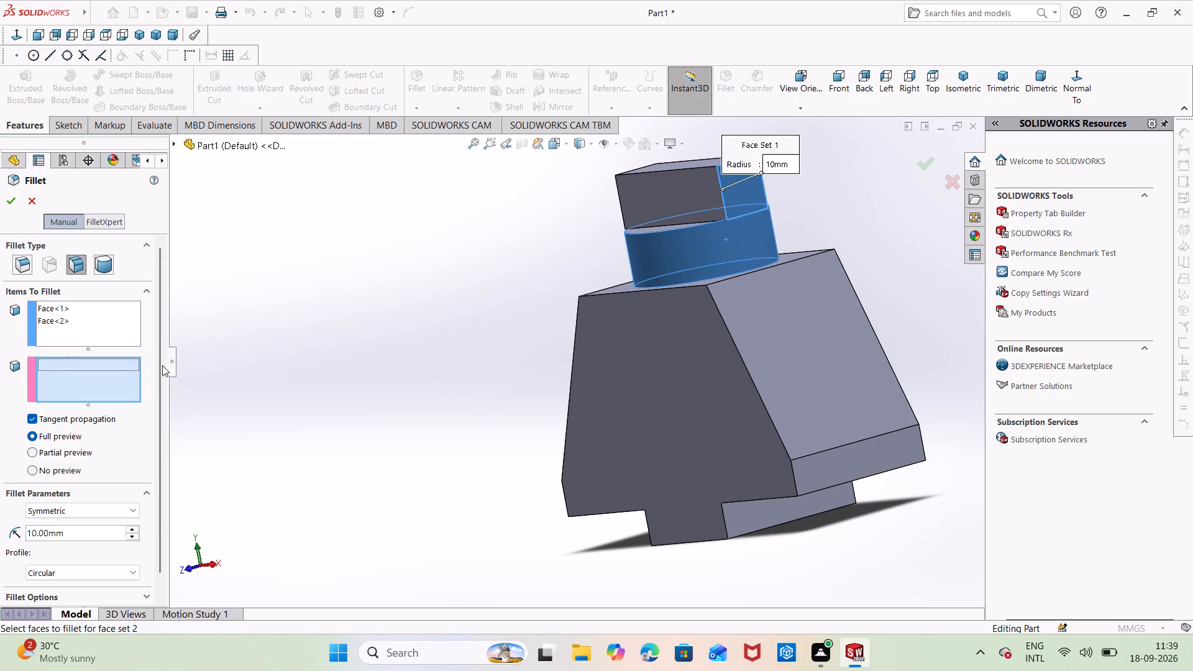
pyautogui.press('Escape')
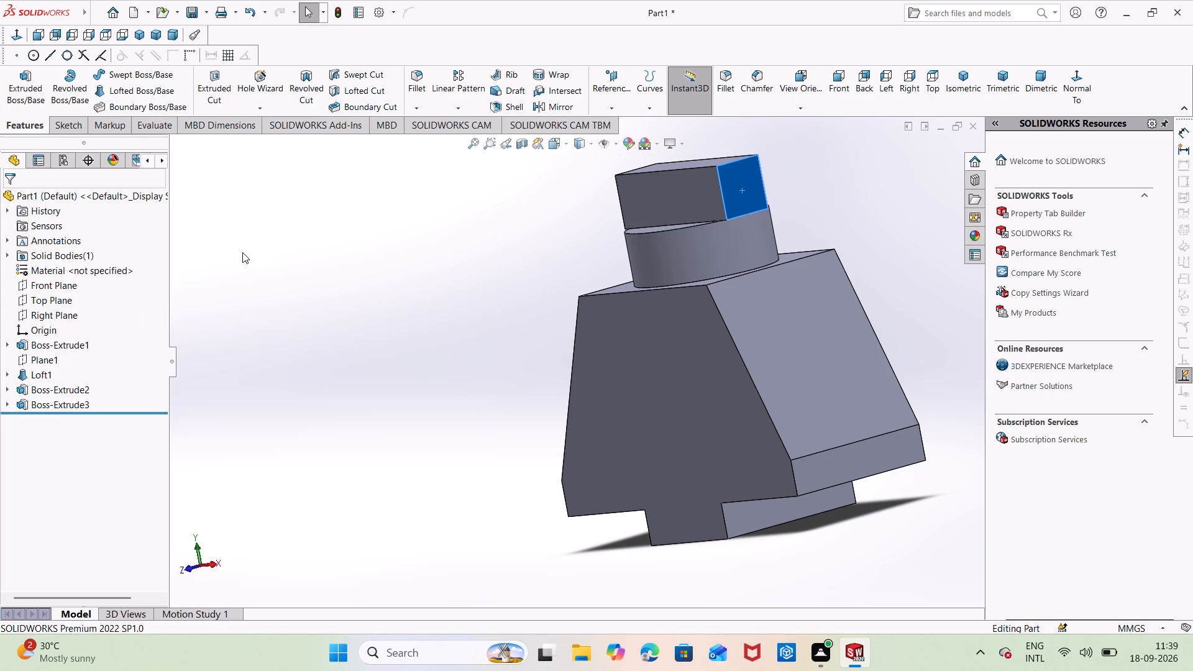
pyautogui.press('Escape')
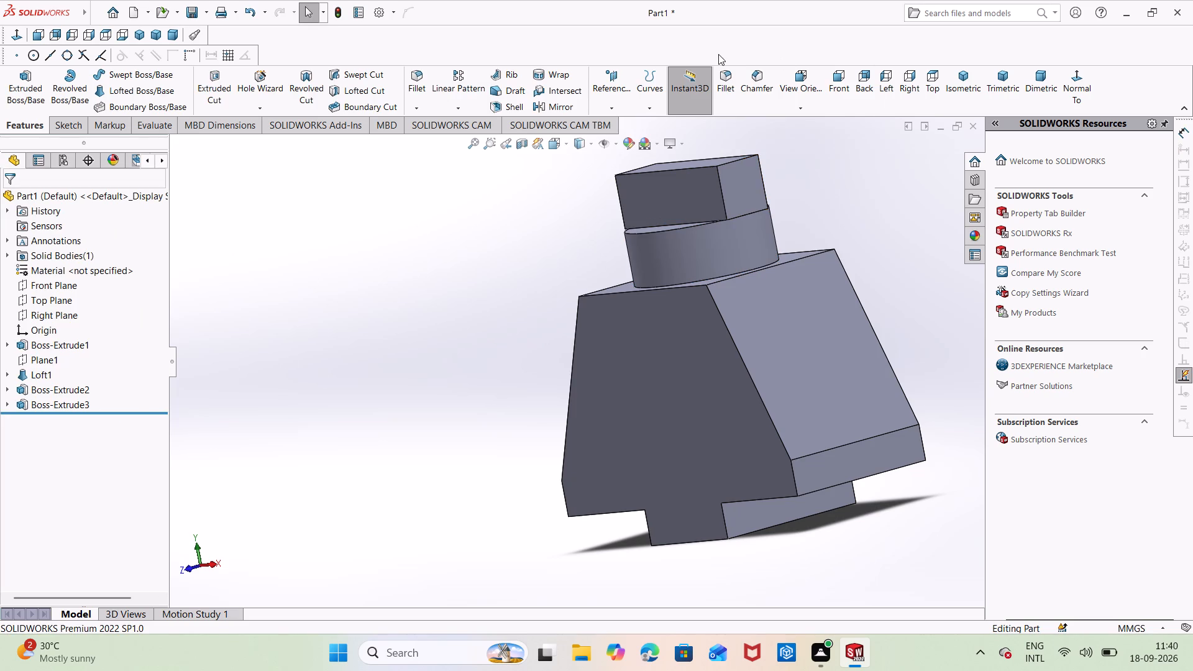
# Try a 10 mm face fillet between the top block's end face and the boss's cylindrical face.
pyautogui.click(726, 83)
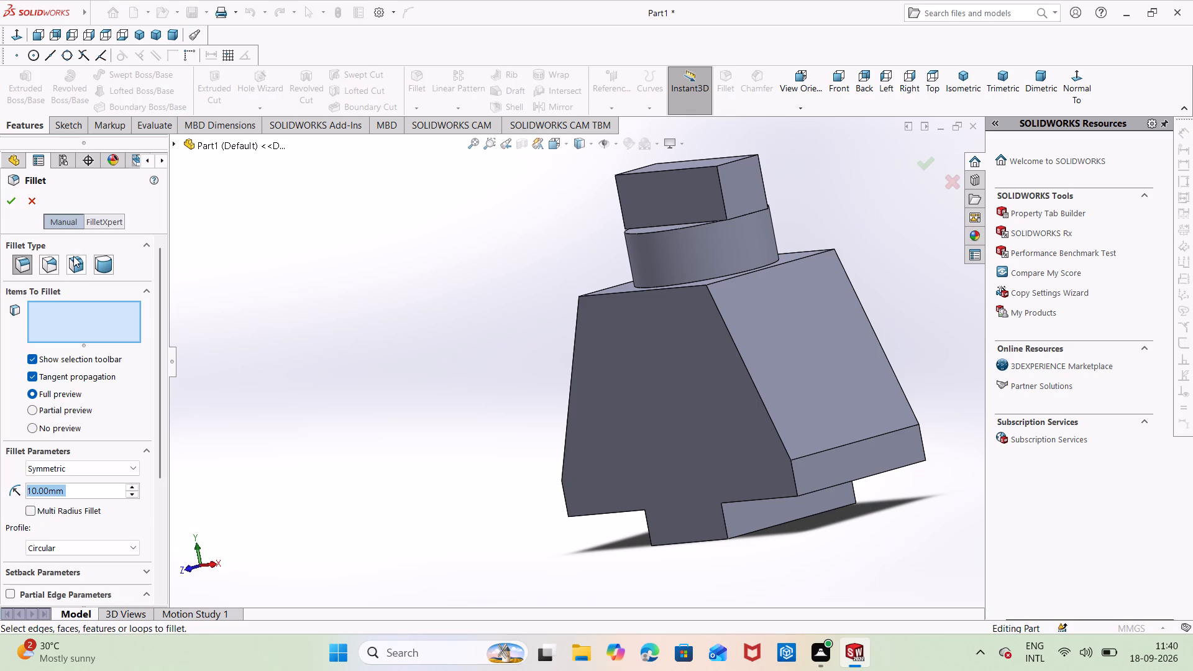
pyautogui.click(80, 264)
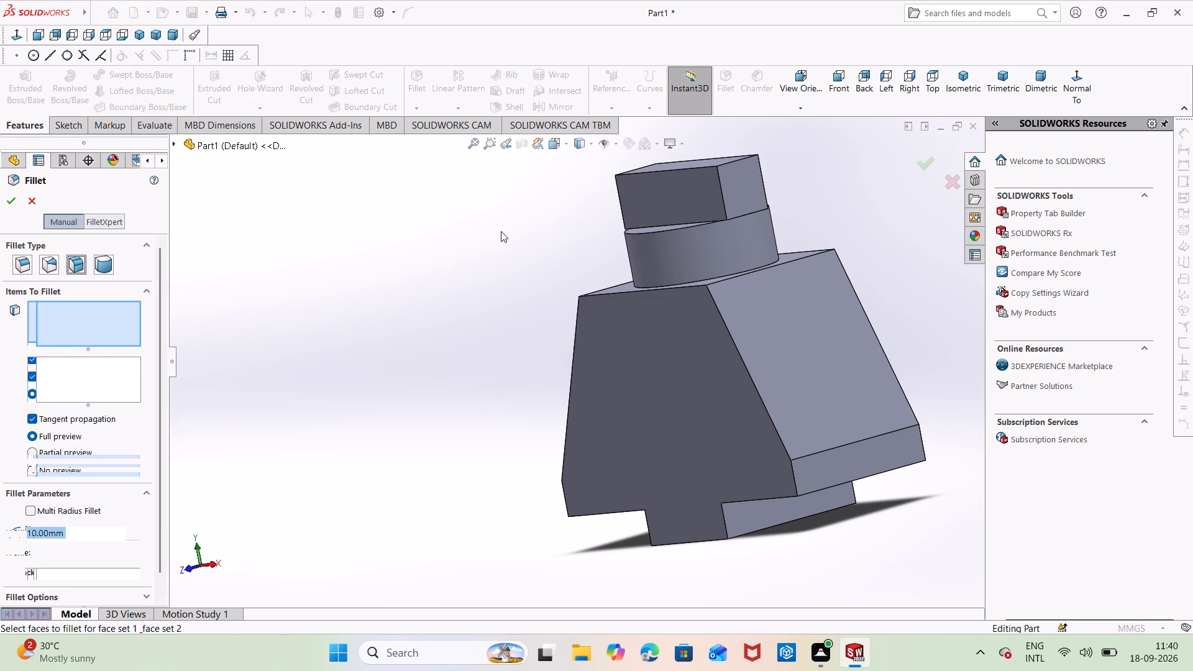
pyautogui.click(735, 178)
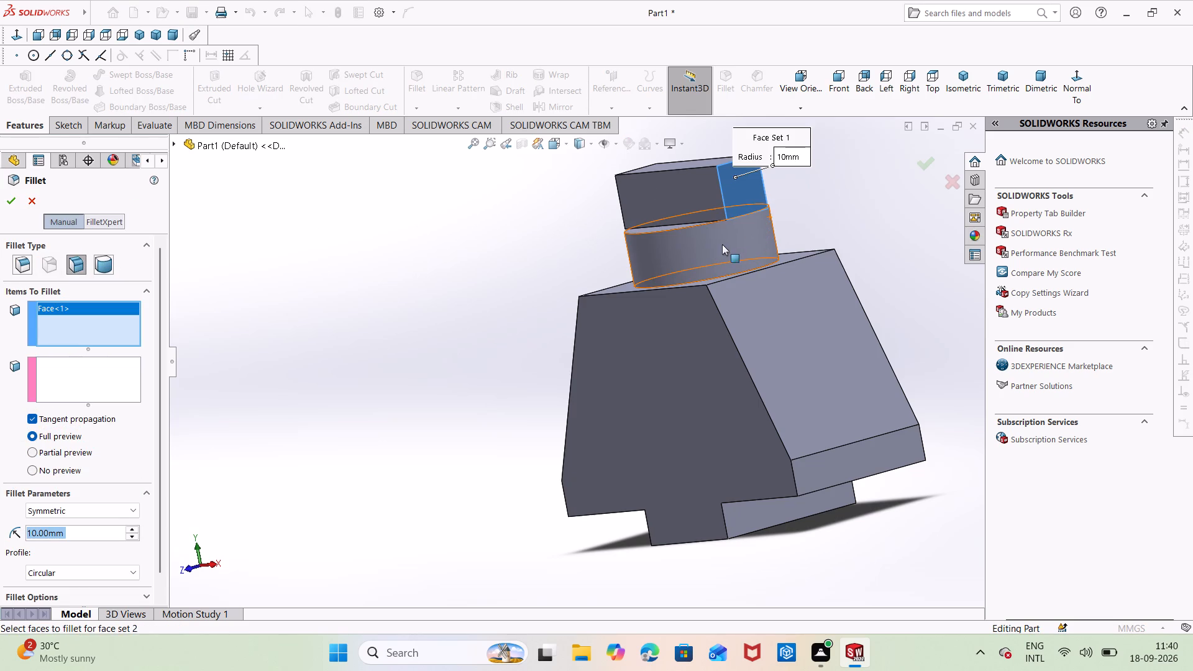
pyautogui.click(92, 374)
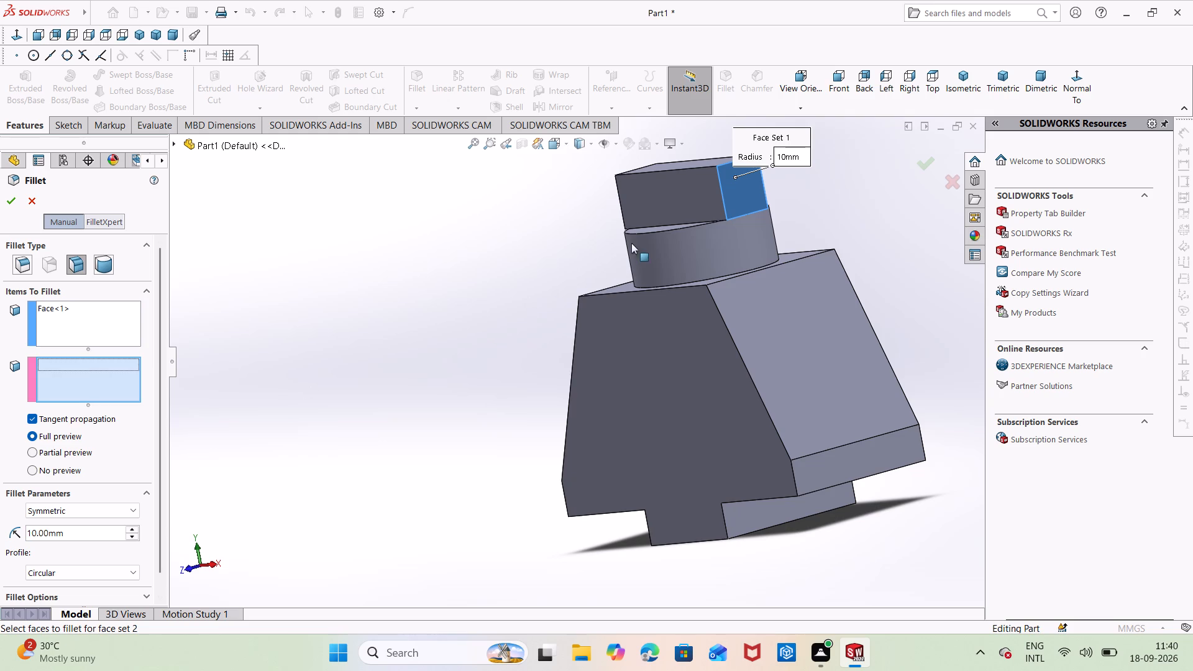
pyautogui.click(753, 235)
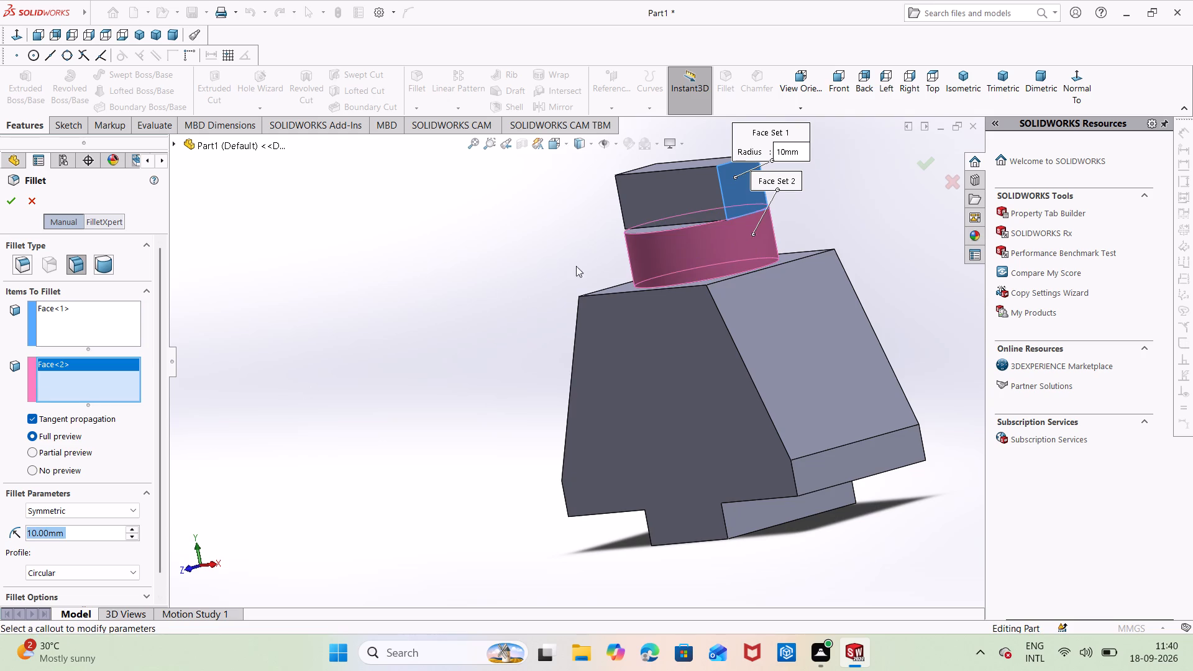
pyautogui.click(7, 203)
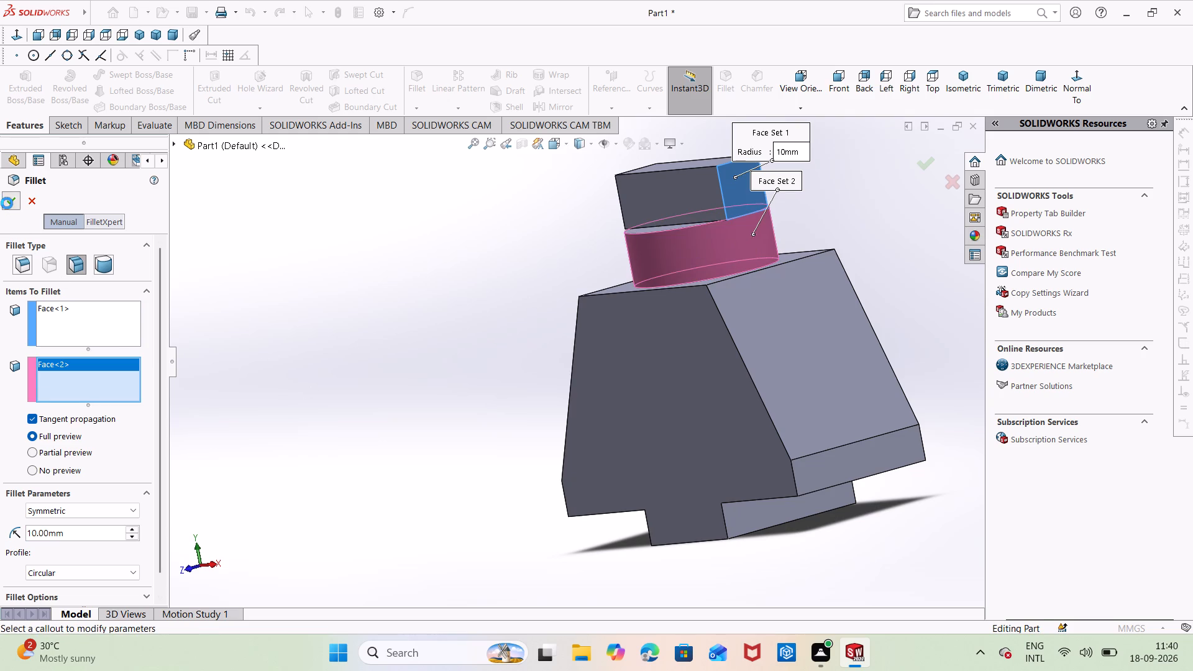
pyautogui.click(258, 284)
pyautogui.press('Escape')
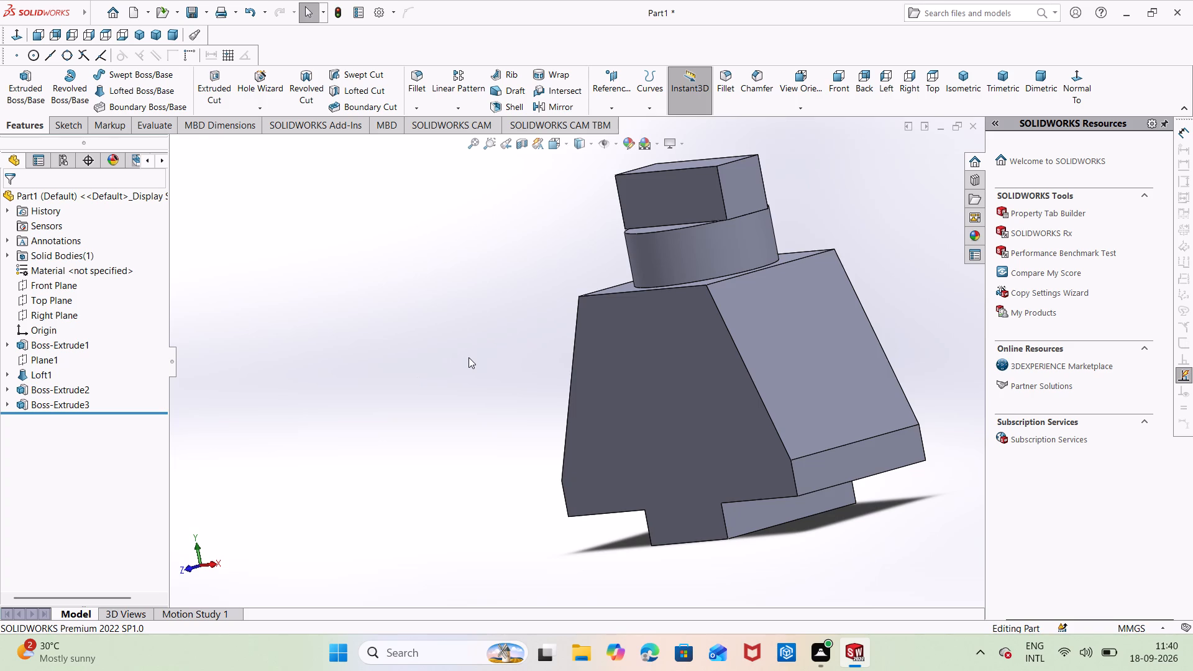
# Sketch a centre rectangle about 29 by 34 mm in the middle of the loft's sloping side face.
pyautogui.moveTo(469, 357); pyautogui.dragTo(605, 431, button='middle')
pyautogui.rightClick(604, 396)
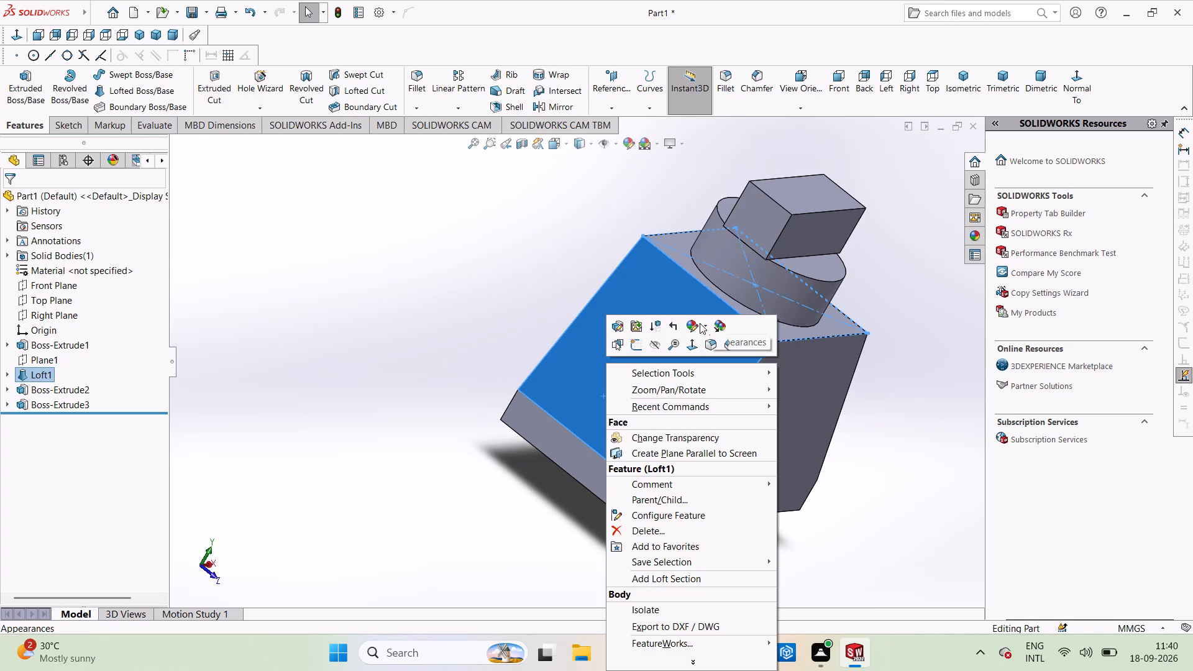
pyautogui.click(632, 349)
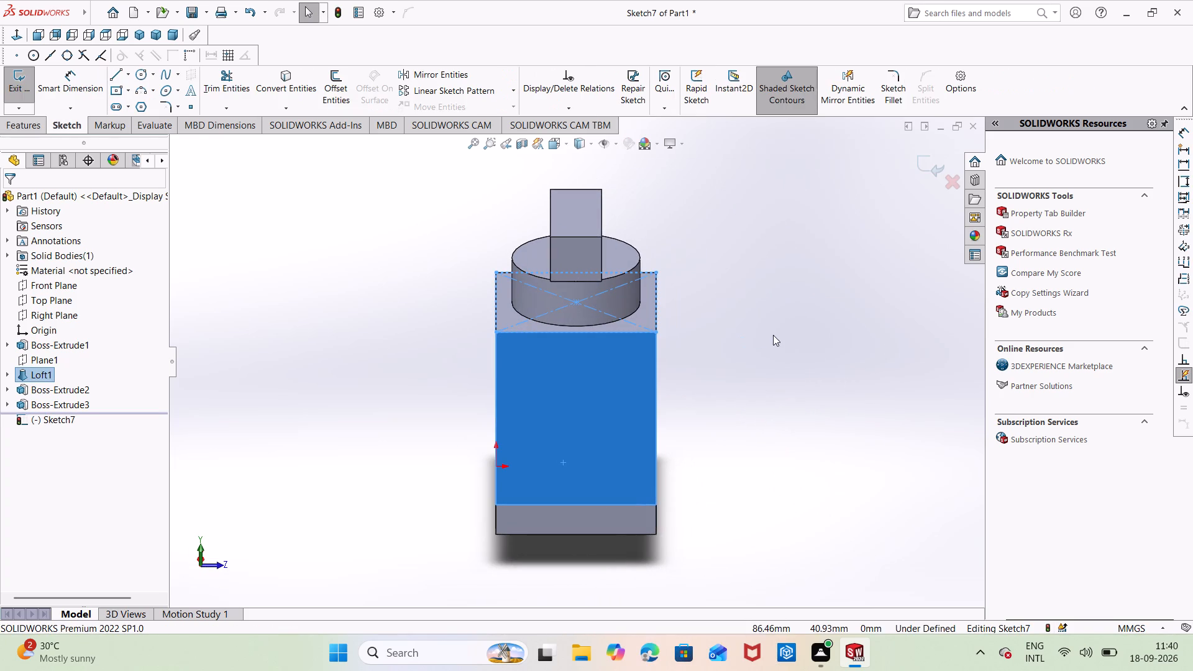
pyautogui.click(743, 369)
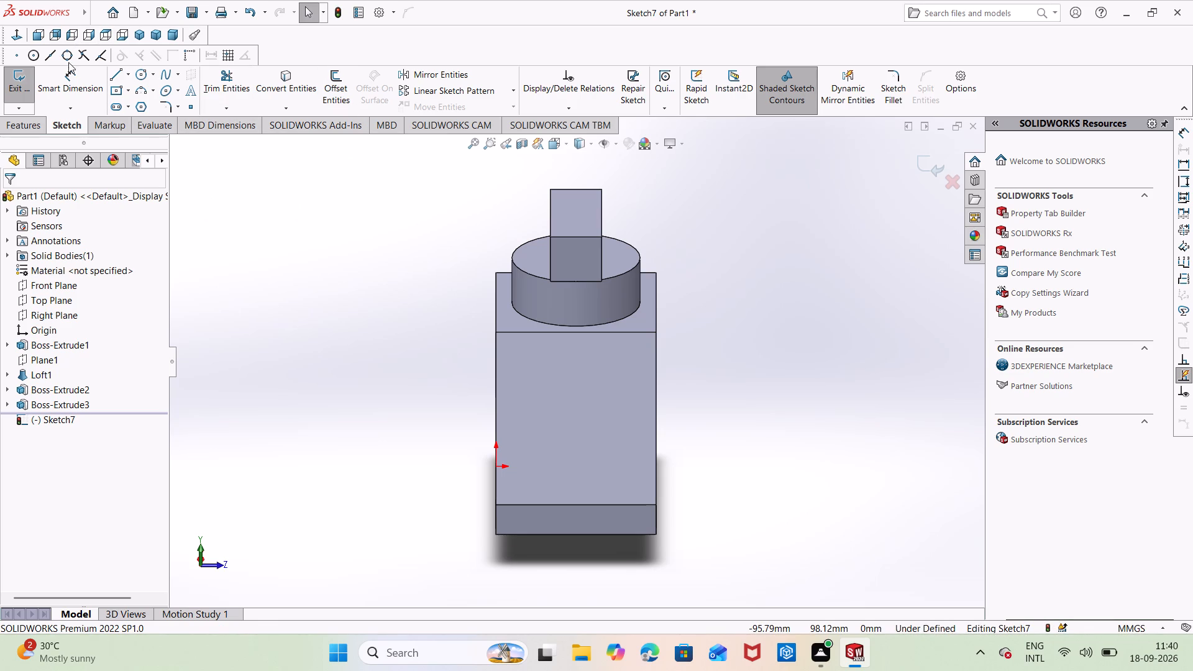
pyautogui.click(109, 85)
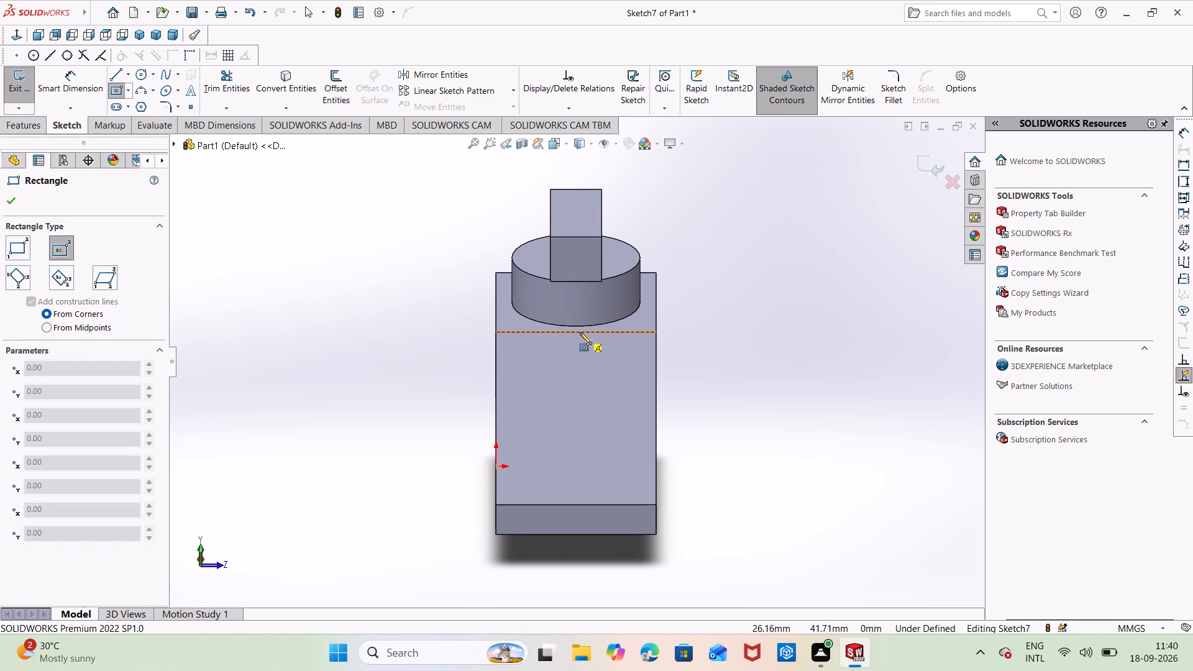
pyautogui.click(576, 417)
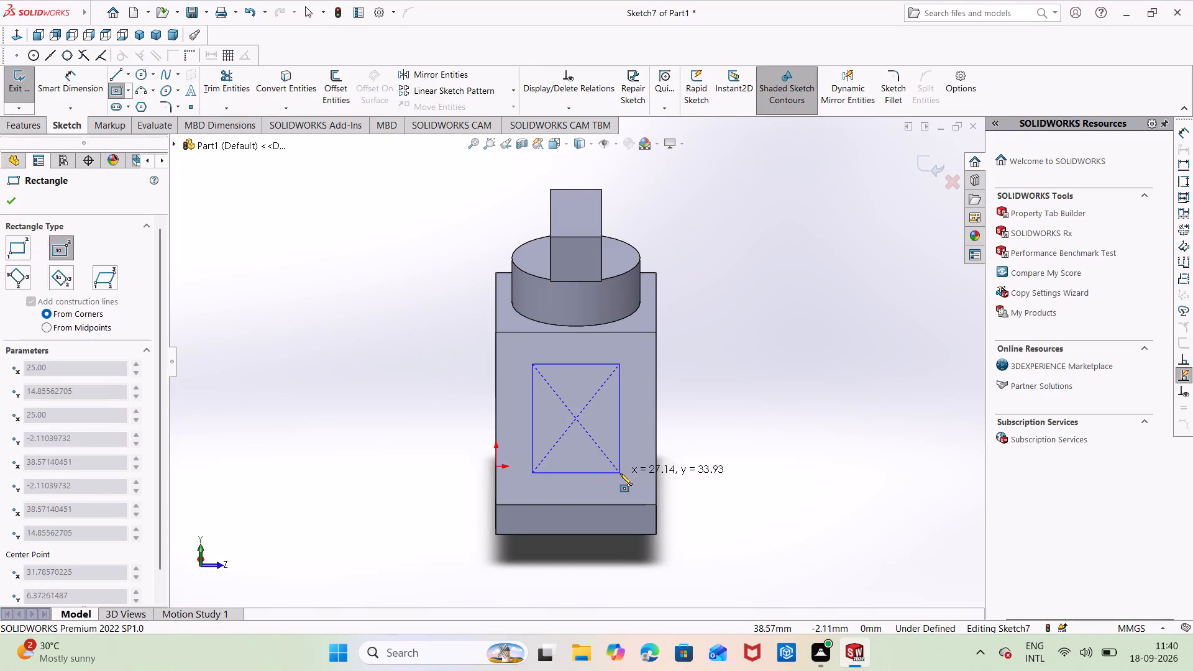
pyautogui.click(622, 472)
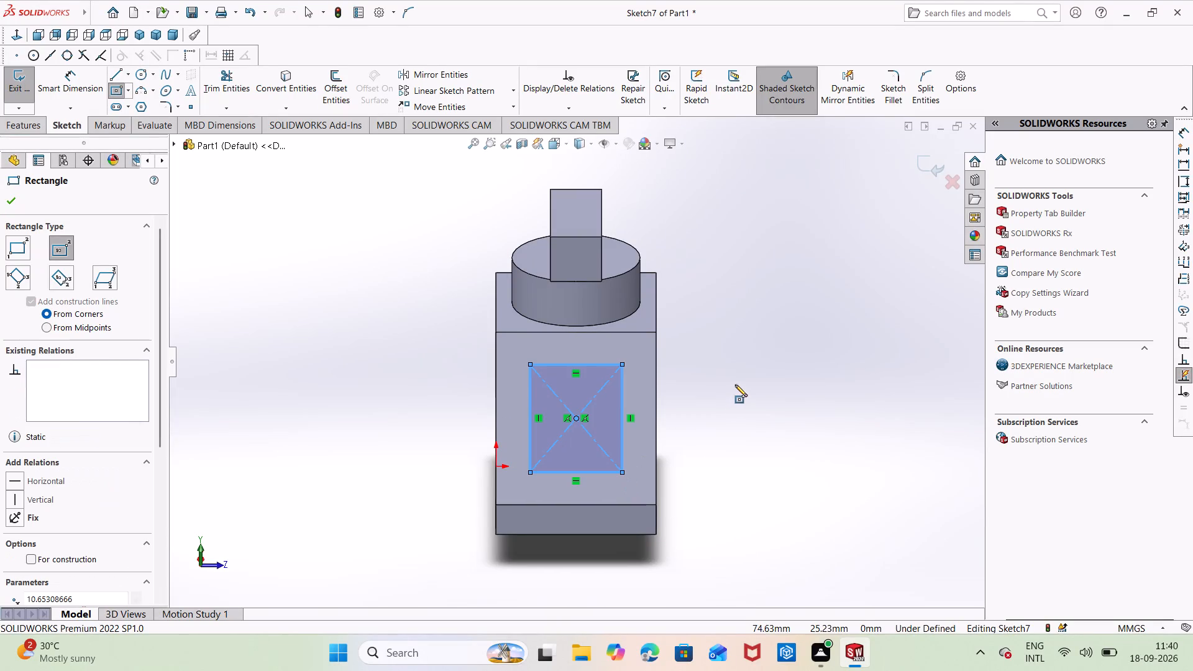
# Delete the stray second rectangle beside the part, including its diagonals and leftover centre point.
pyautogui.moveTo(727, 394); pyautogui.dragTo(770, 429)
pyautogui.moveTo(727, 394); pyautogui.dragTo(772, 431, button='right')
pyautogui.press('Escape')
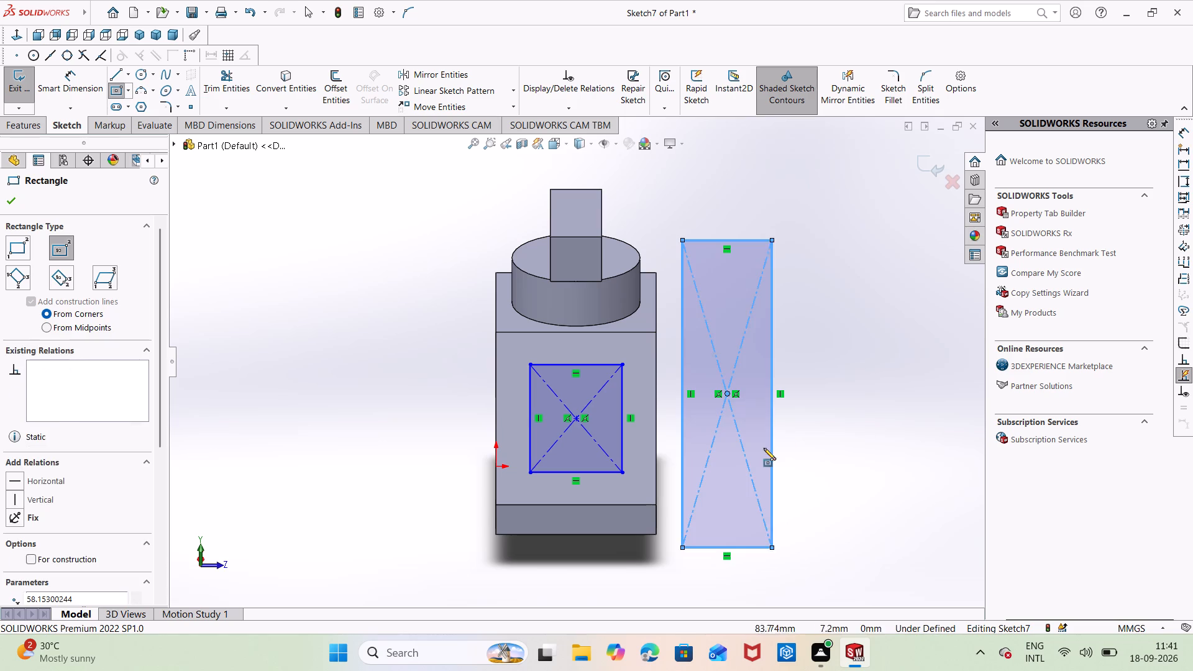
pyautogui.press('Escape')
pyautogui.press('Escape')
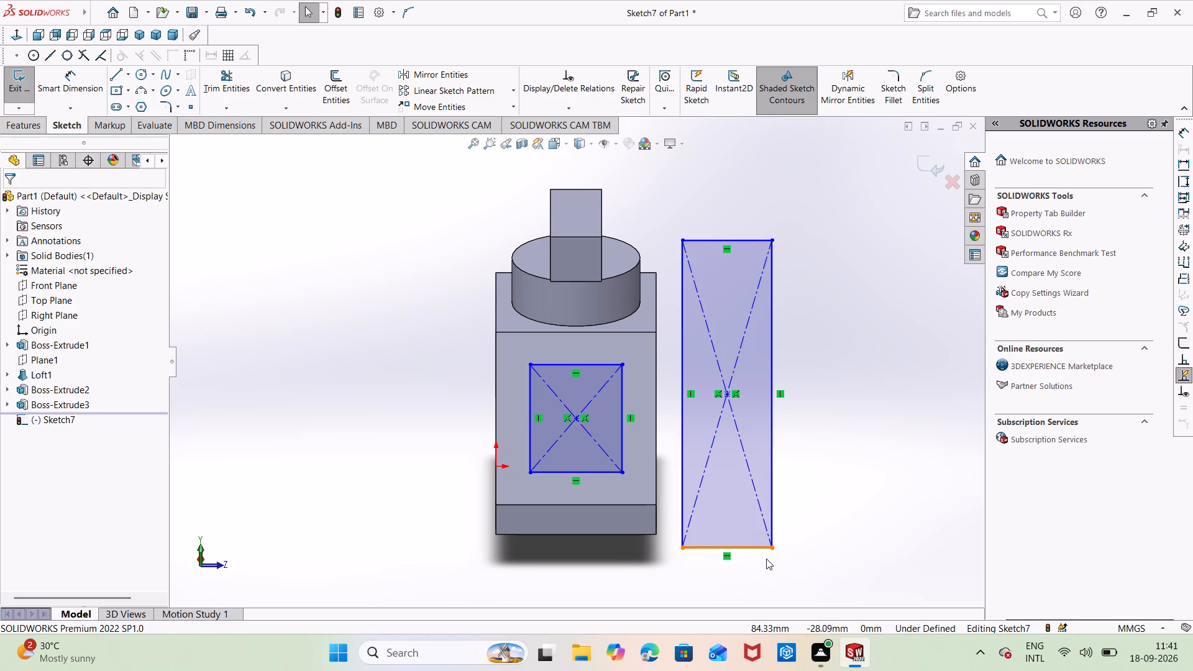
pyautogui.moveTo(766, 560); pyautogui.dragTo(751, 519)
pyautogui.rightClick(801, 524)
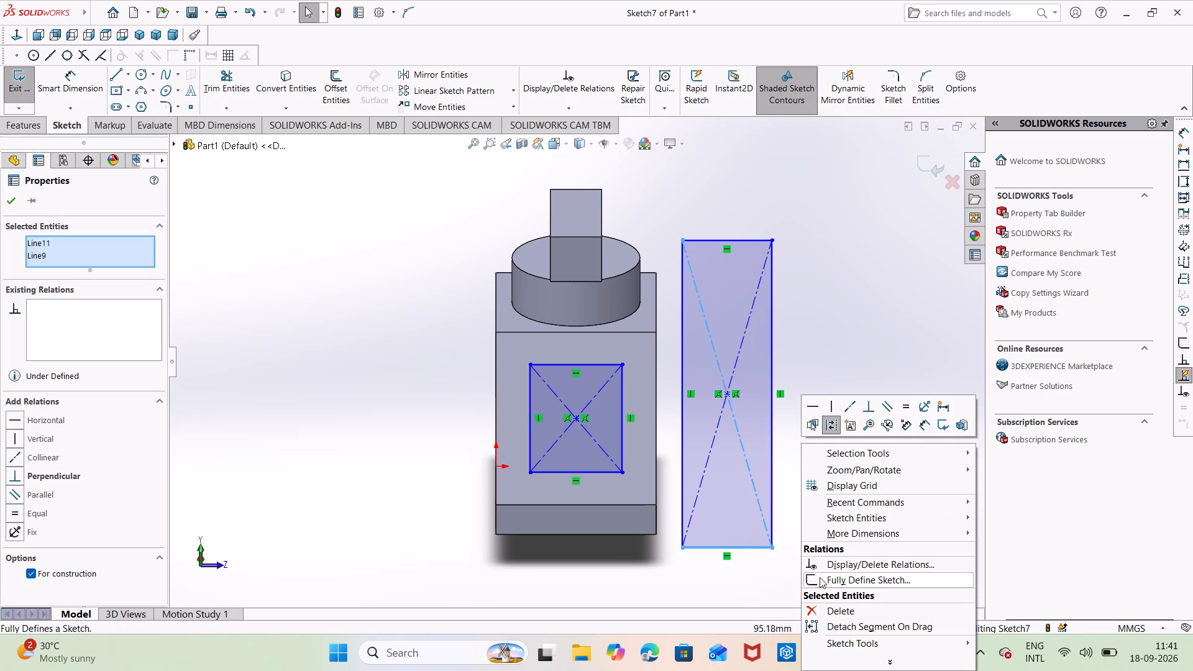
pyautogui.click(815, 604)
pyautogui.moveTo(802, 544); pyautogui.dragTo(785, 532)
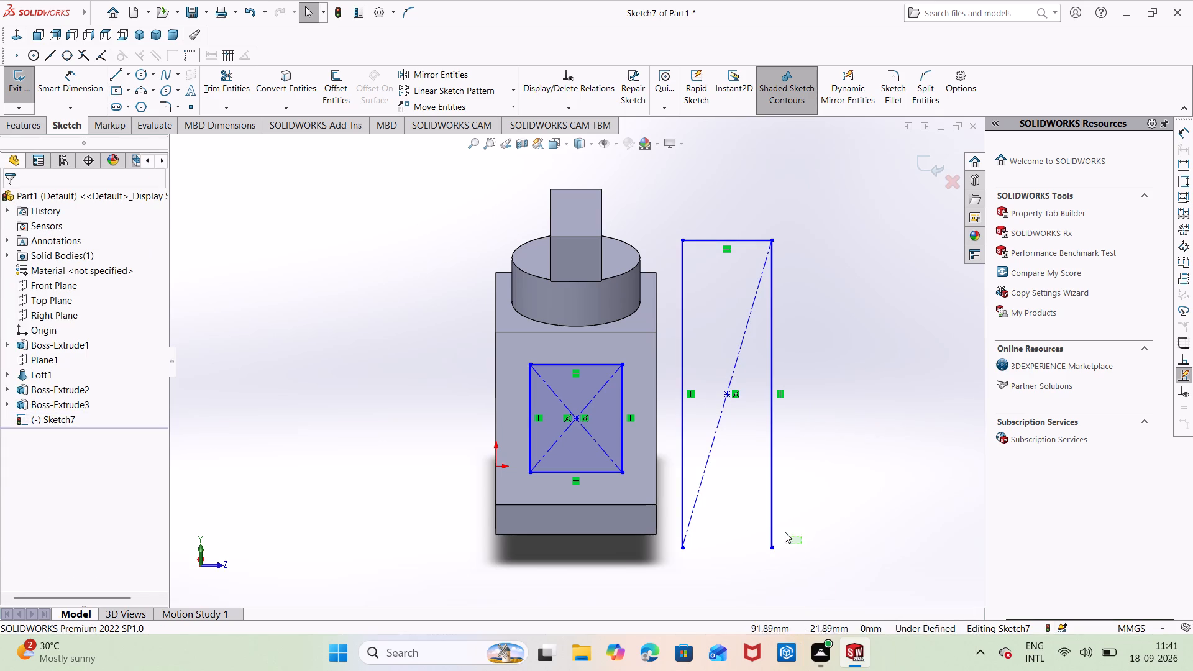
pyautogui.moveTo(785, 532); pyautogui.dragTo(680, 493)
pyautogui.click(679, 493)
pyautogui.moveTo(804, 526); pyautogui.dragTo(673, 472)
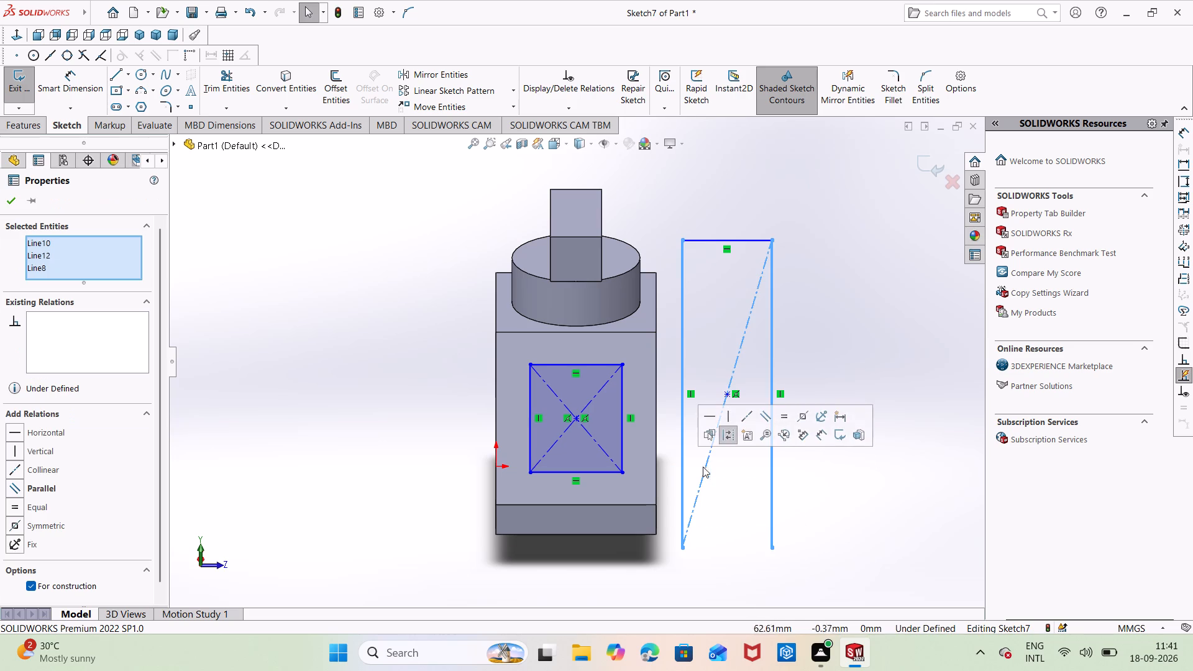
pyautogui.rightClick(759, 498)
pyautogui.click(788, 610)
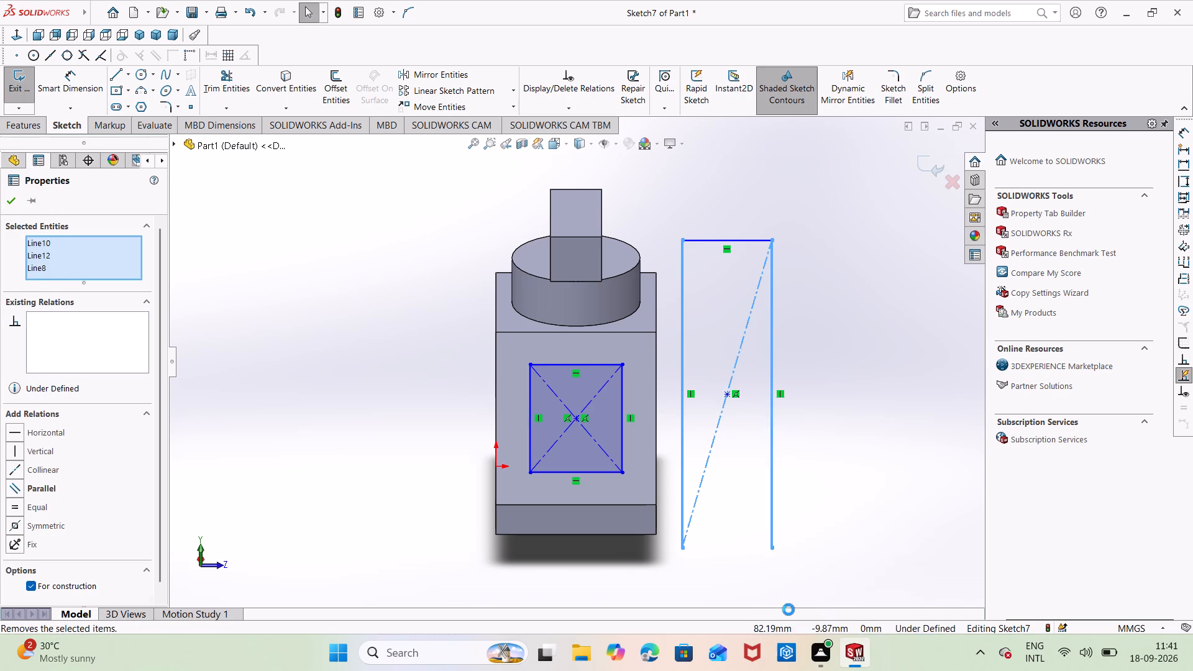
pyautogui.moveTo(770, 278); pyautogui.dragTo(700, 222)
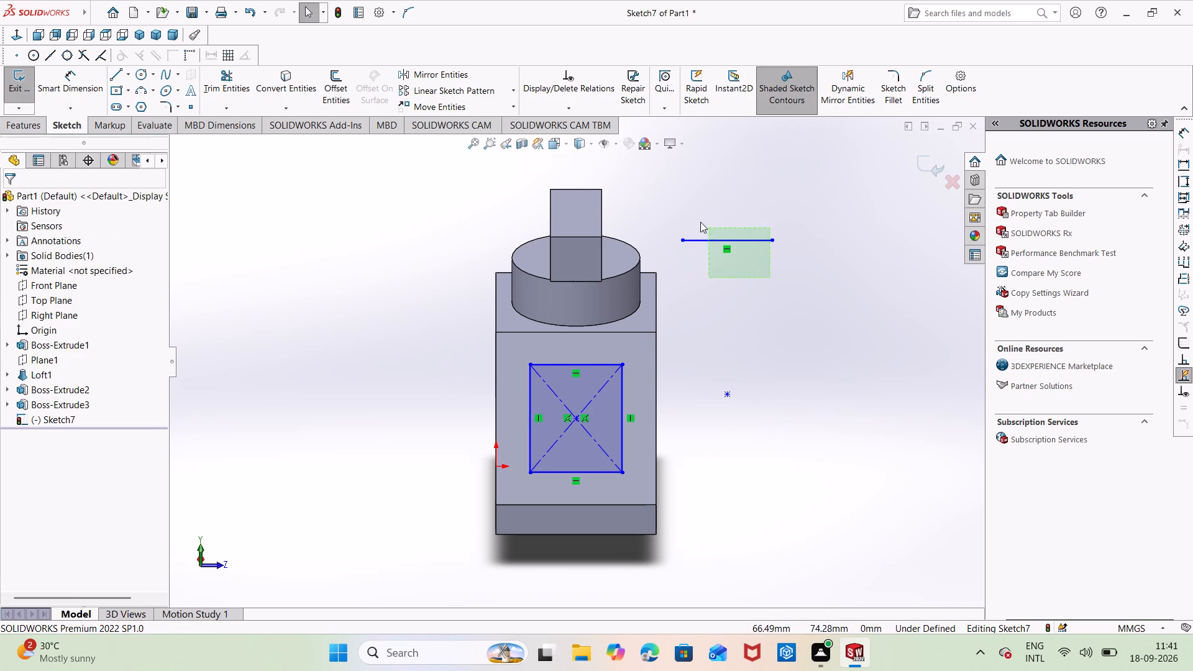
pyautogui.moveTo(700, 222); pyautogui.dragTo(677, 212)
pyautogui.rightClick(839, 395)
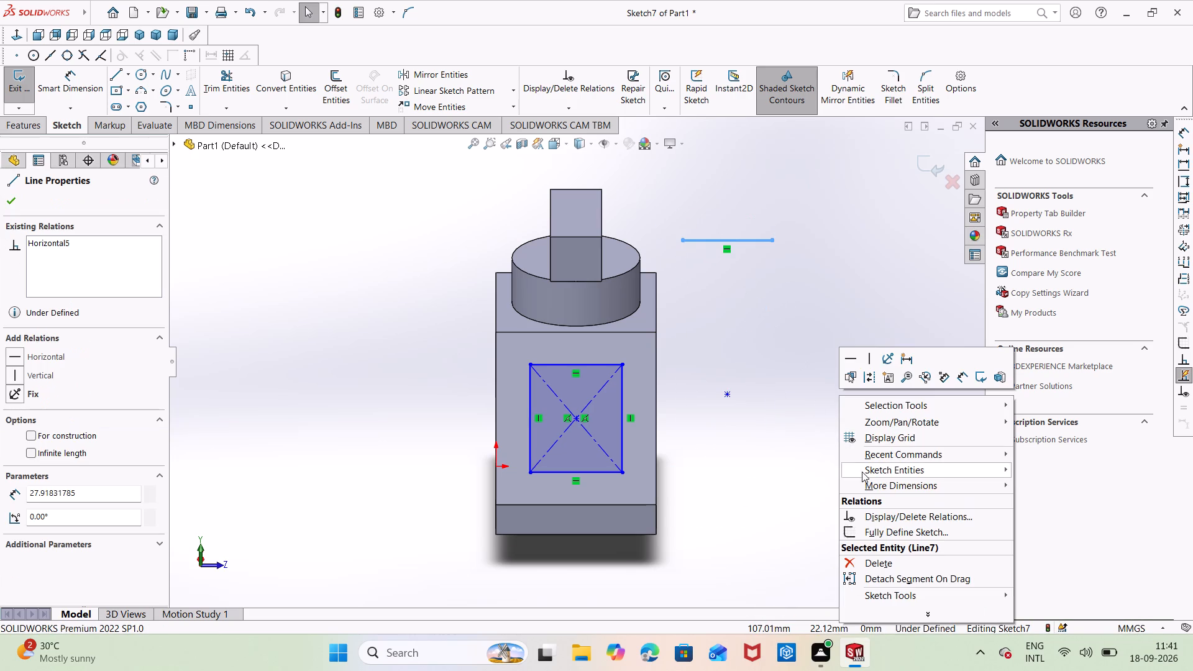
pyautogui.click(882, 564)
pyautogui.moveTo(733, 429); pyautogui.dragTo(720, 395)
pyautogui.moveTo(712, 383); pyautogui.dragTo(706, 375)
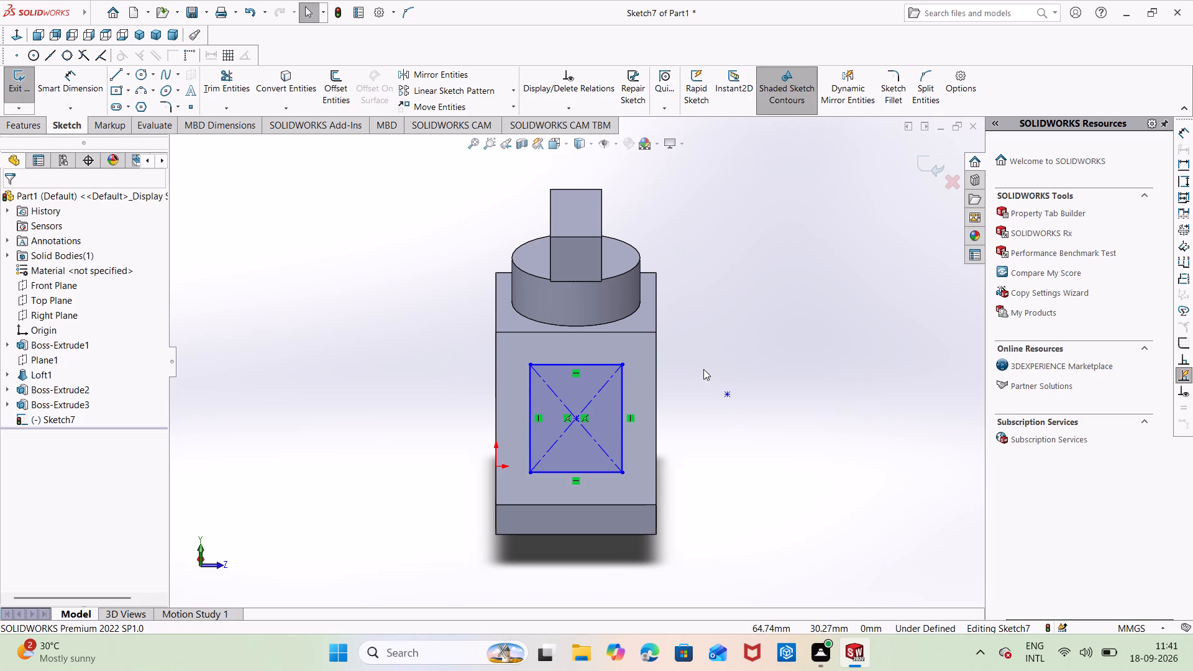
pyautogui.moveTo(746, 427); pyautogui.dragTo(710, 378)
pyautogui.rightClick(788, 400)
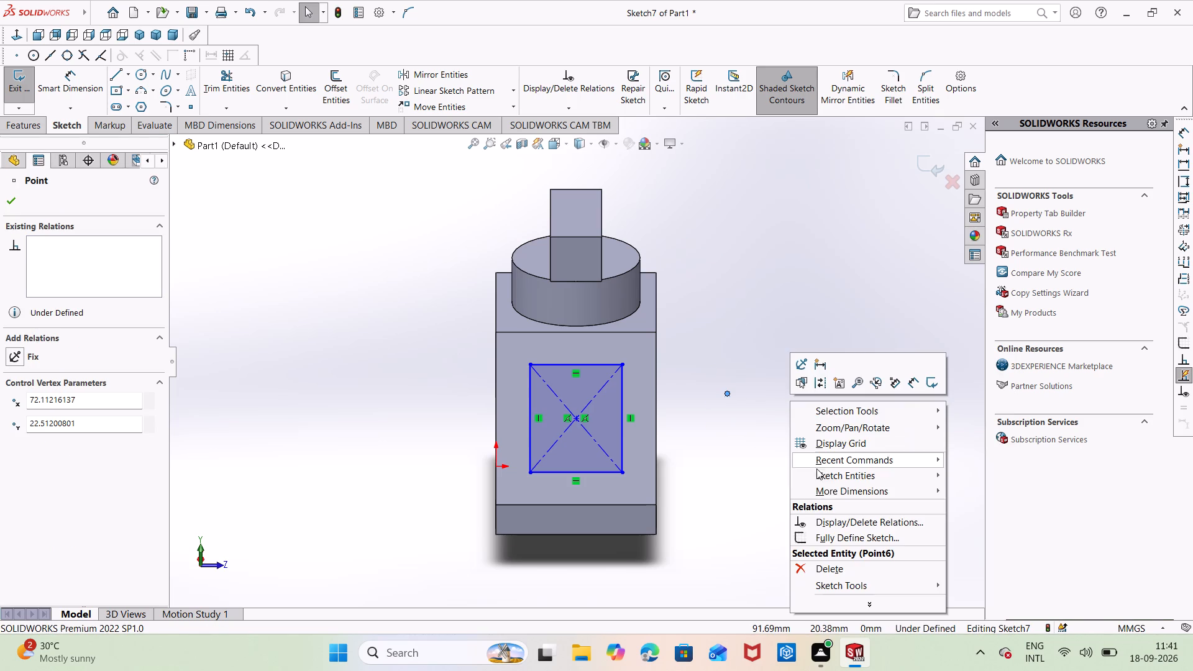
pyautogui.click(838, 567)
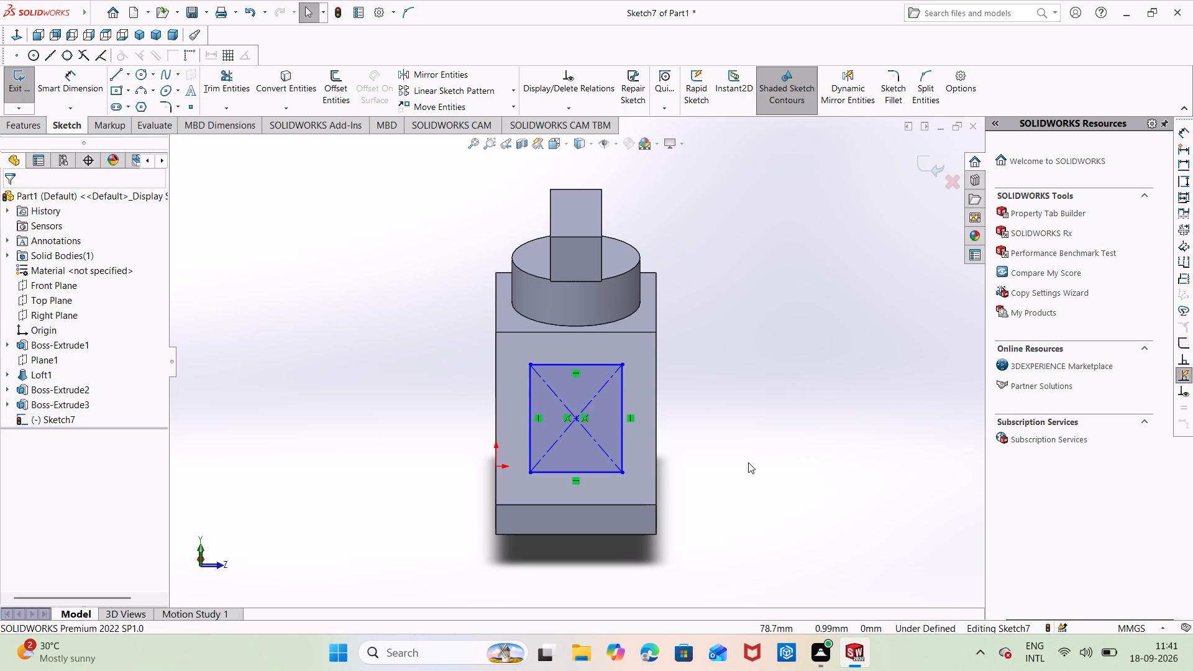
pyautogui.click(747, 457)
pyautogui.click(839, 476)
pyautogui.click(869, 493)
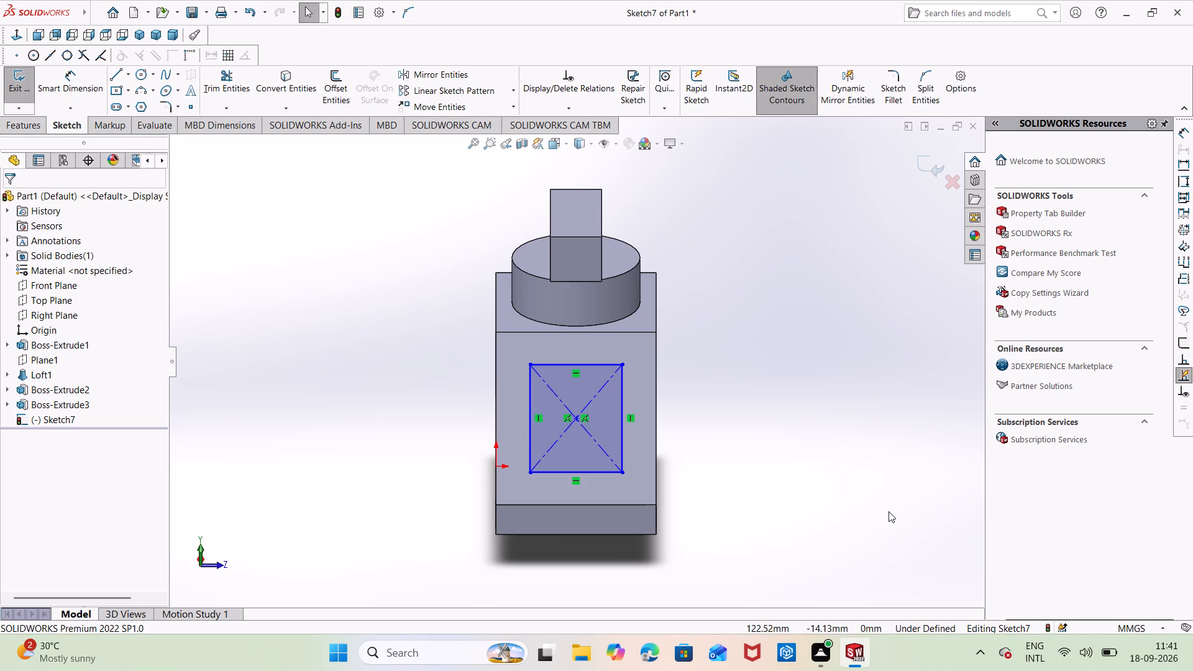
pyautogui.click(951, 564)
# Dimension the upper horizontal side of the rectangle on the sloping face as 30 mm.
pyautogui.moveTo(367, 253); pyautogui.dragTo(362, 152, button='right')
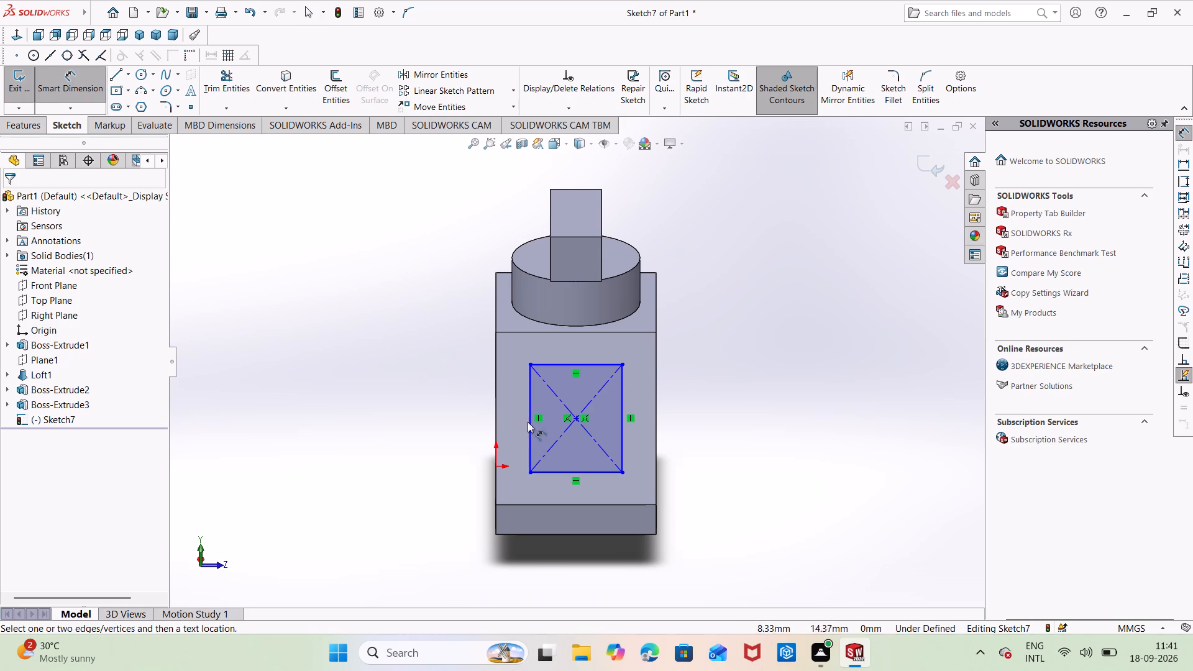
pyautogui.click(582, 363)
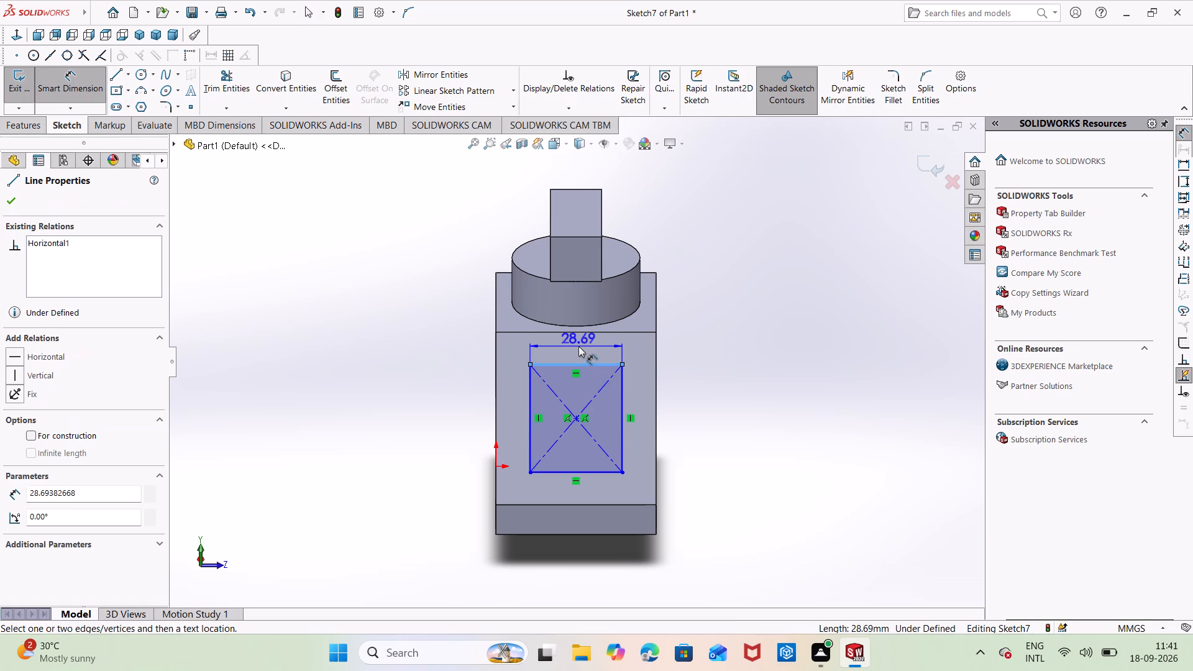
pyautogui.click(578, 351)
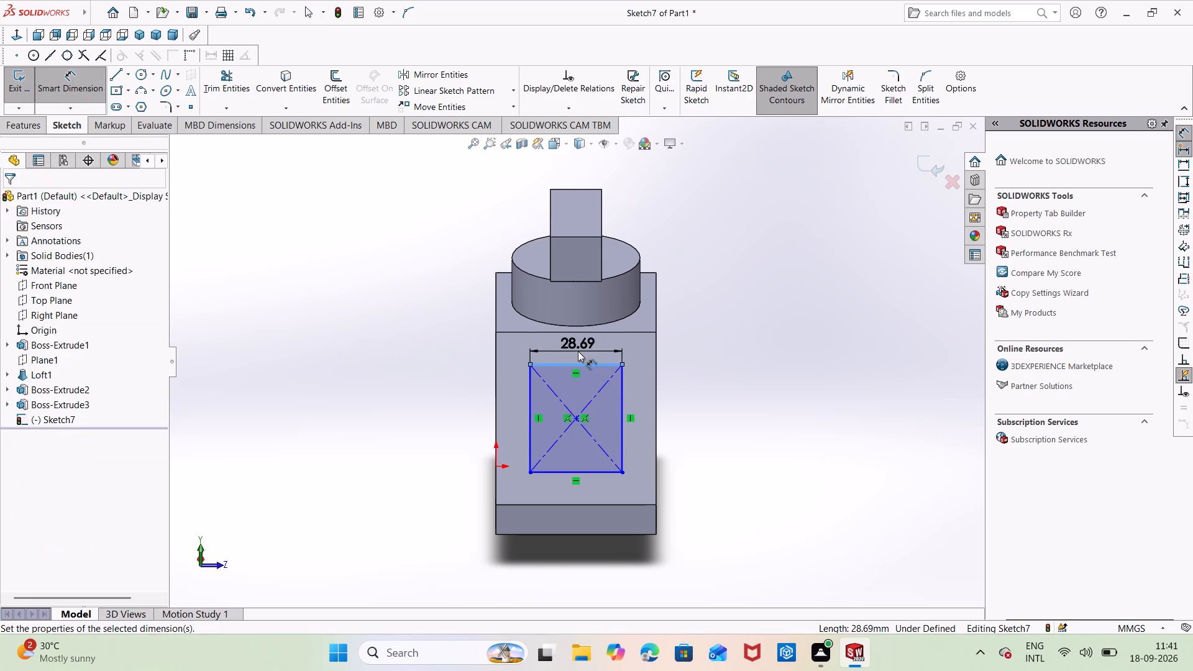
pyautogui.press('BackSpace')
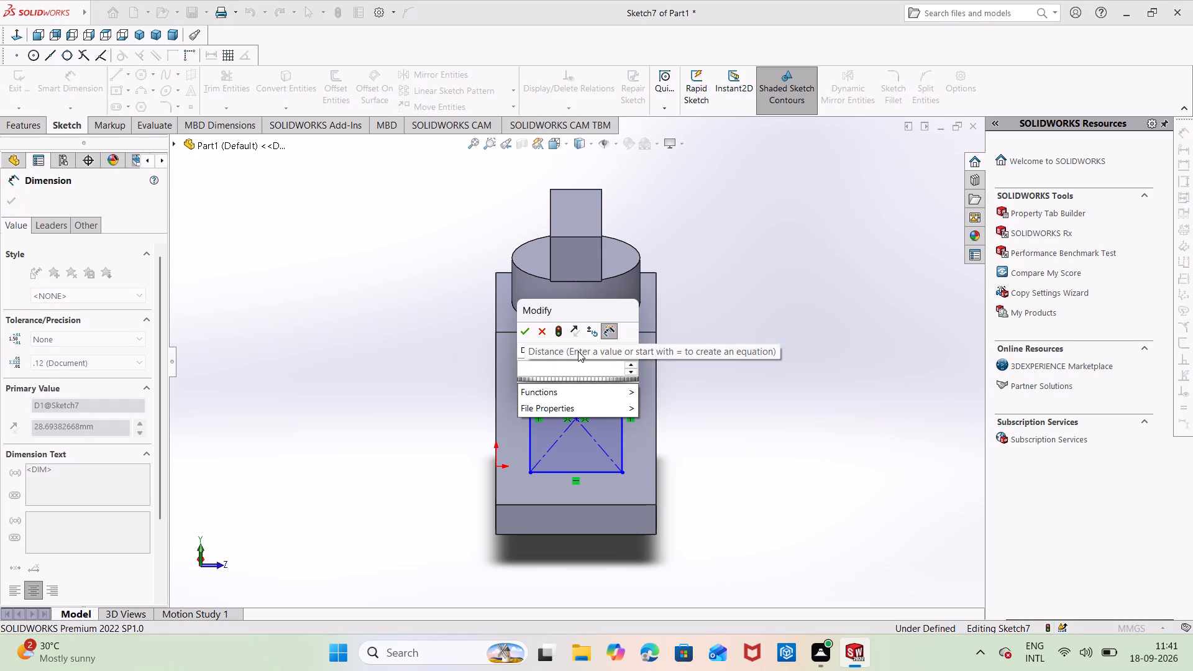
pyautogui.write('30')
pyautogui.press('Return')
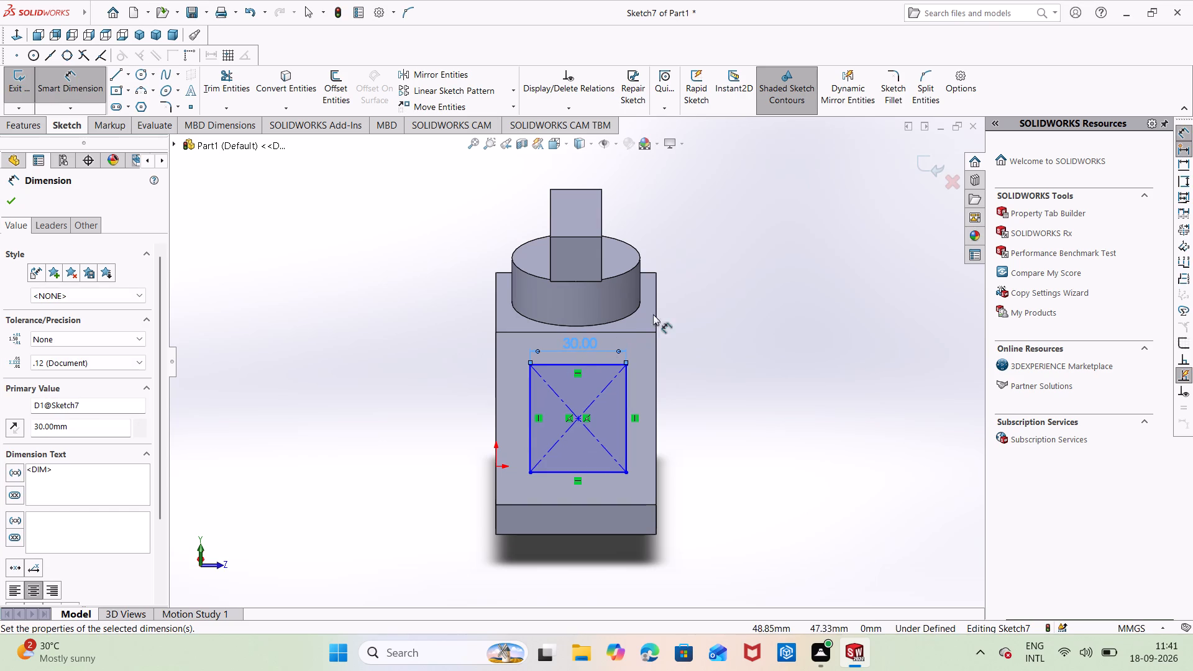
pyautogui.click(672, 306)
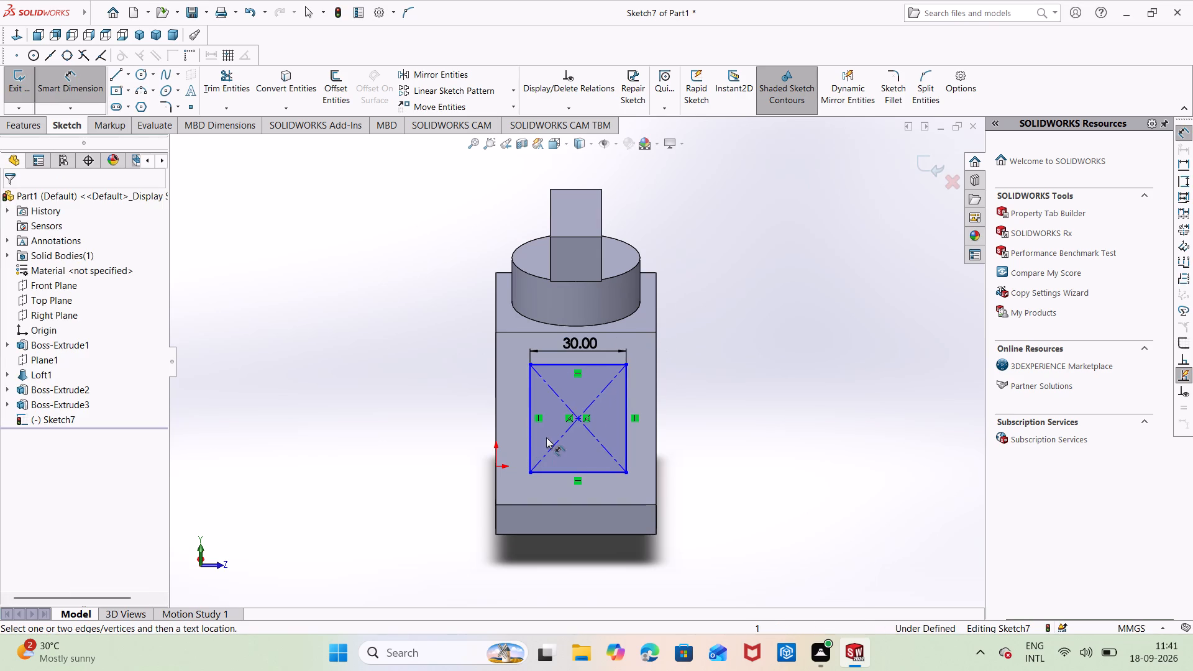
# Dimension the vertical side of the rectangle on the sloping face as 29 mm.
pyautogui.click(531, 433)
pyautogui.click(513, 420)
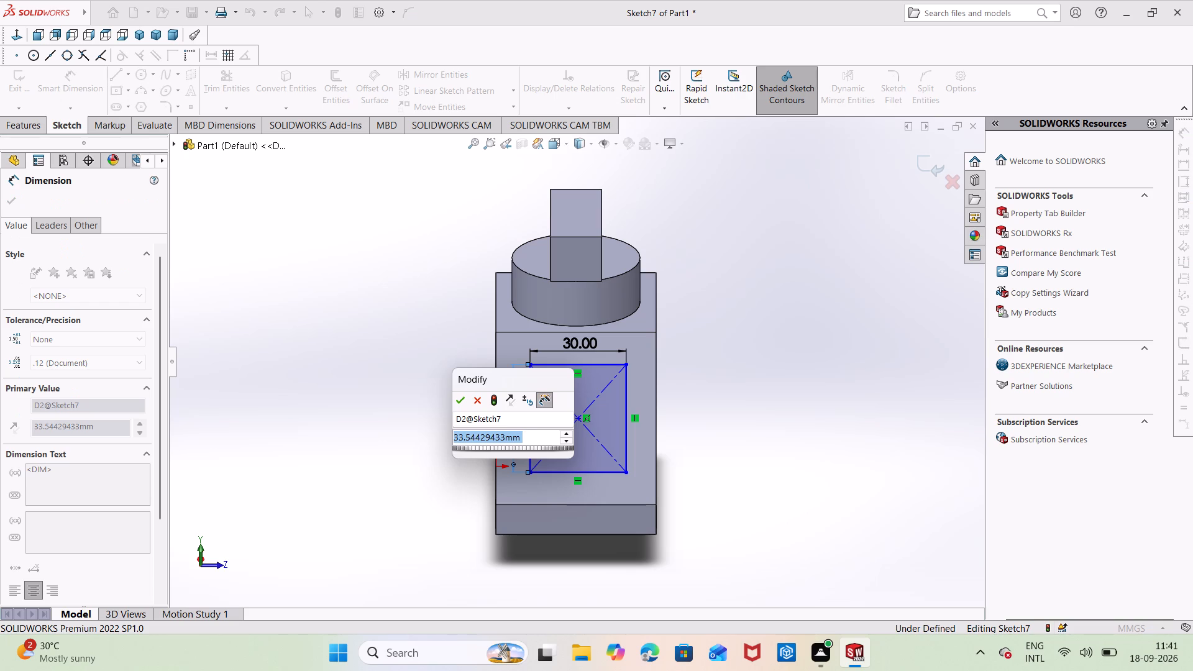
pyautogui.press('BackSpace')
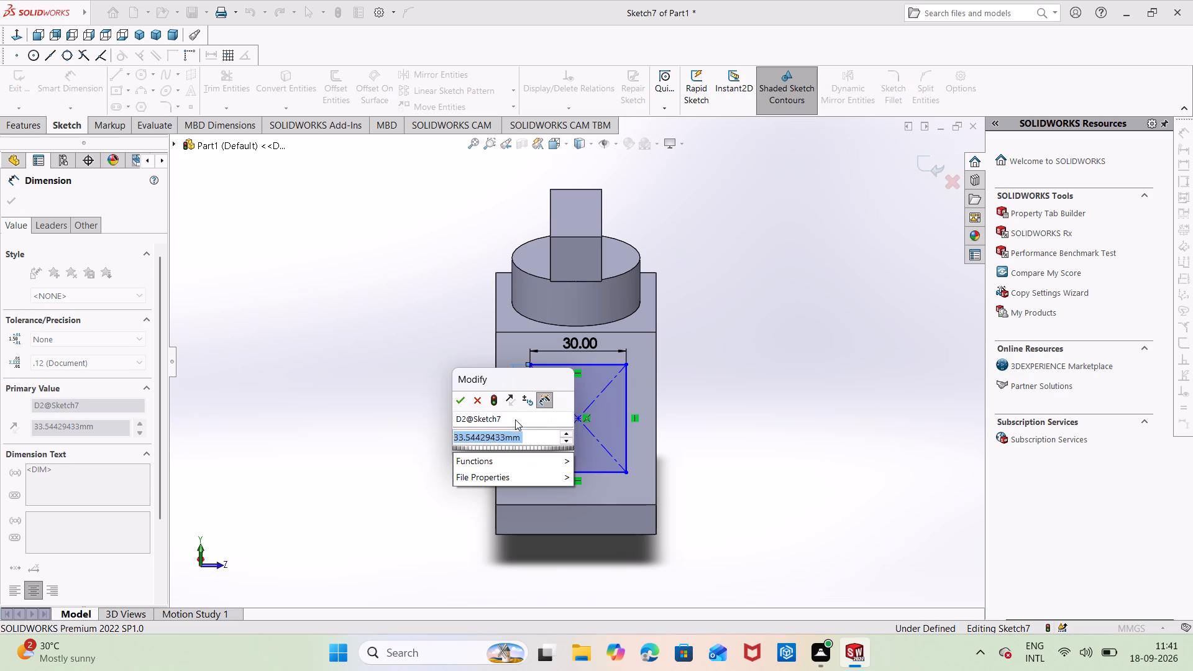
pyautogui.write('29')
pyautogui.press('Return')
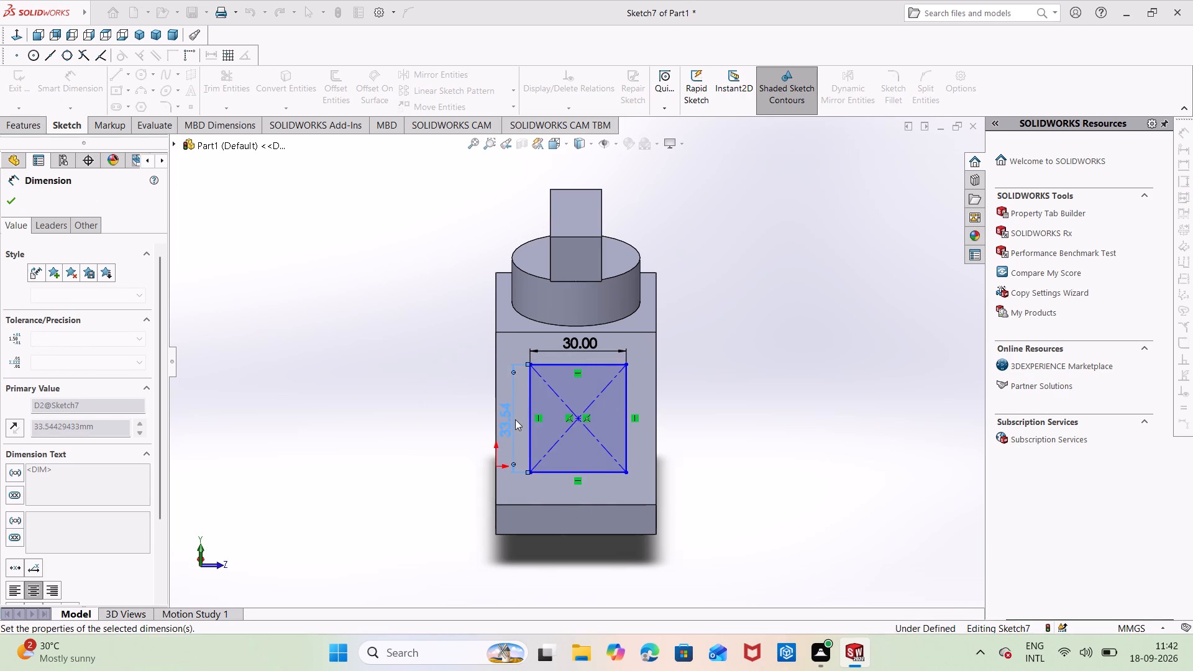
pyautogui.click(737, 359)
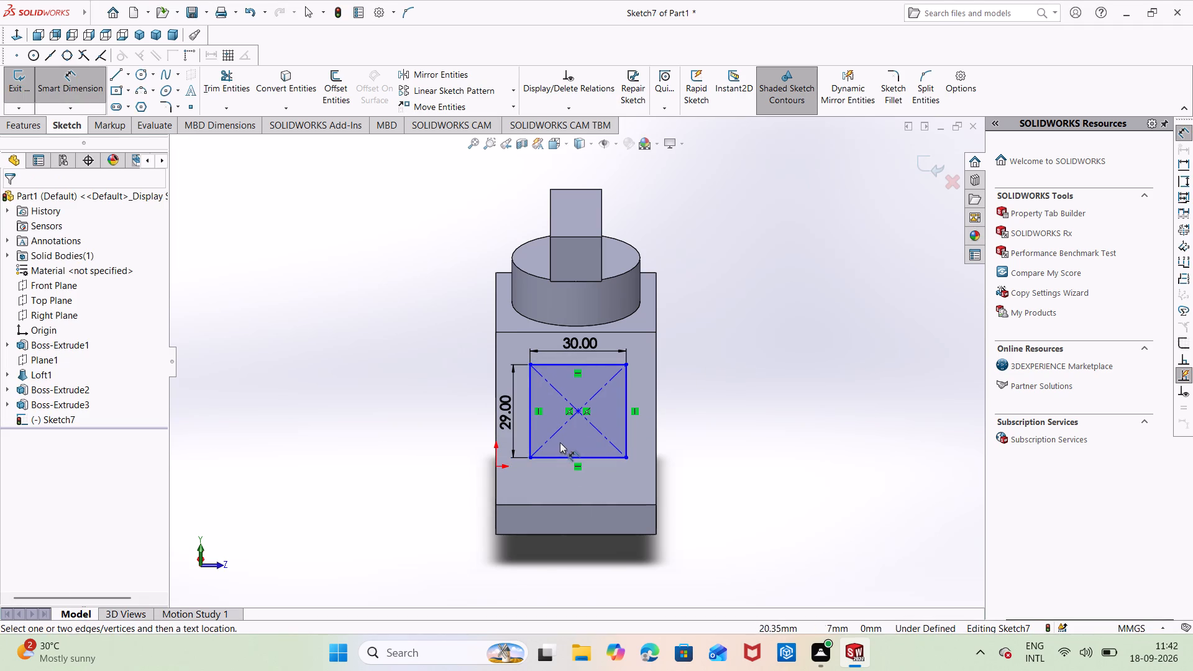
pyautogui.press('Escape')
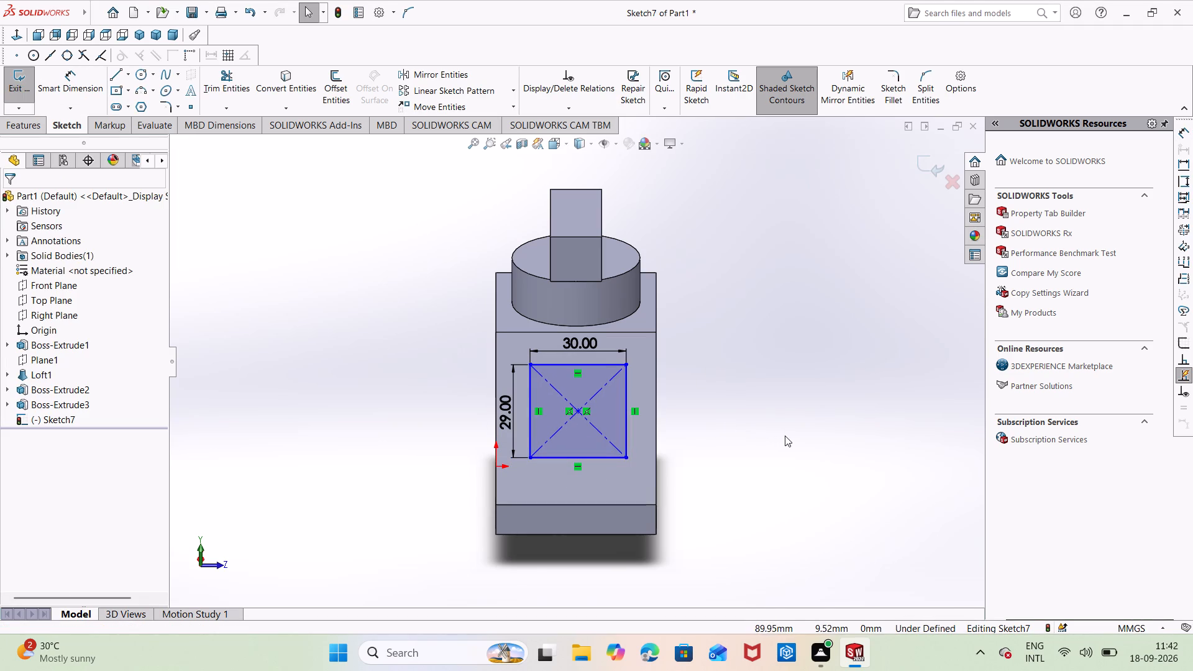
# Dimension the distance between the rectangle's upper side and the sloping face's upper edge as 11 mm.
pyautogui.moveTo(779, 381); pyautogui.dragTo(754, 333, button='right')
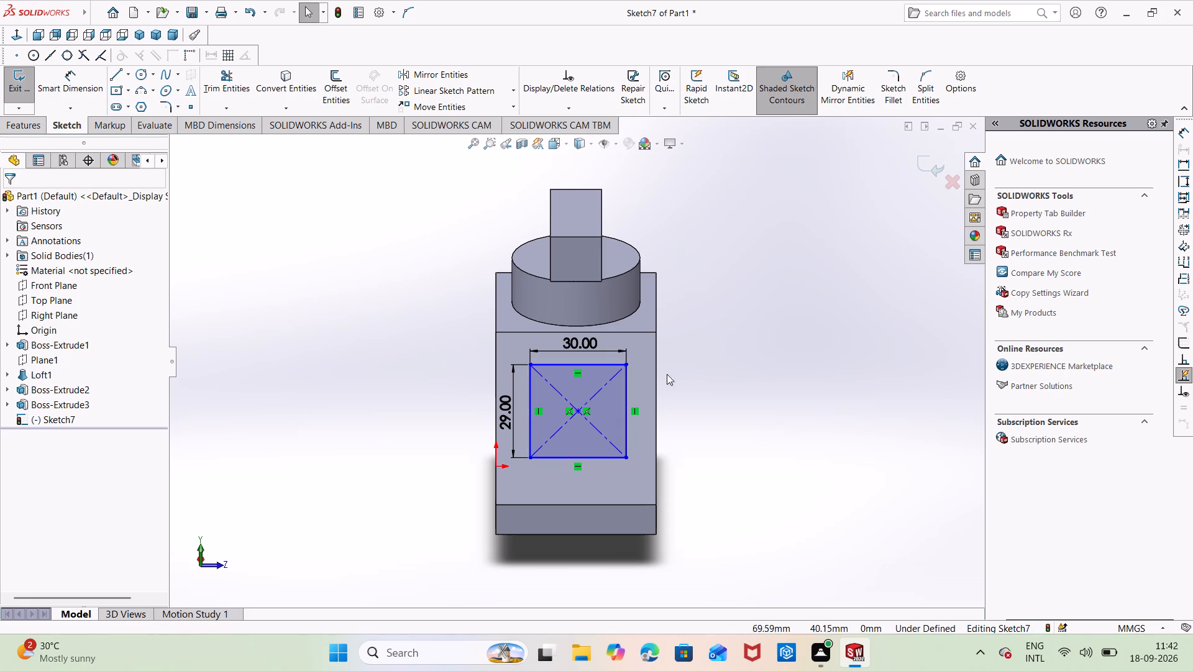
pyautogui.moveTo(828, 386); pyautogui.dragTo(803, 294, button='right')
pyautogui.click(578, 364)
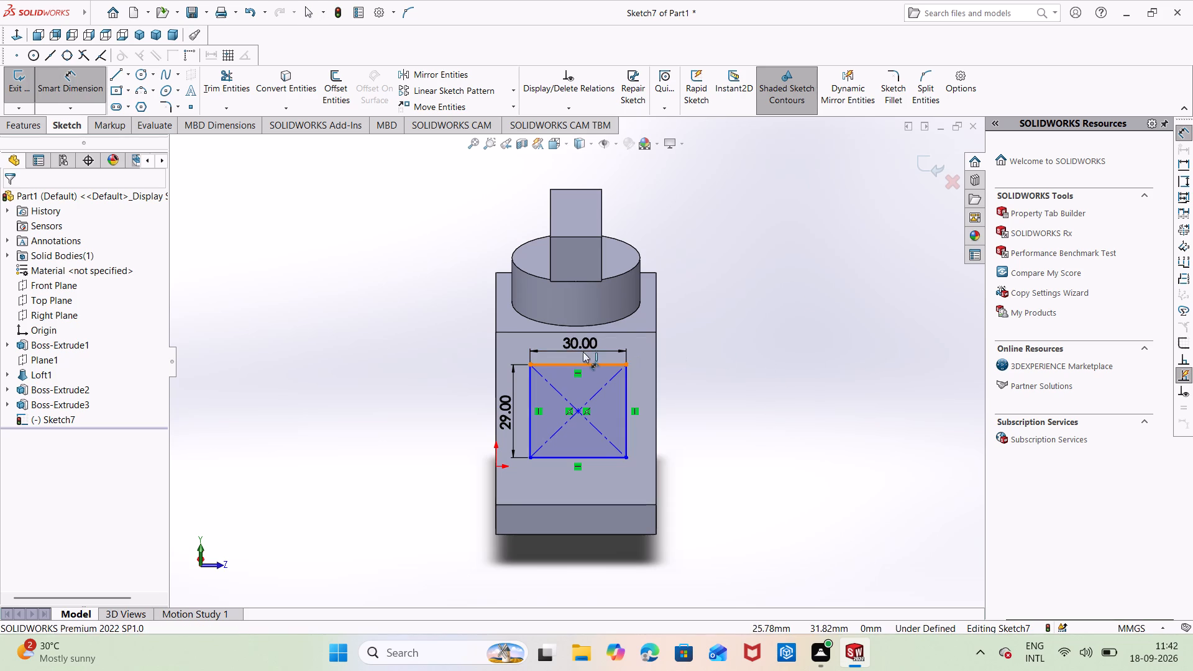
pyautogui.click(610, 331)
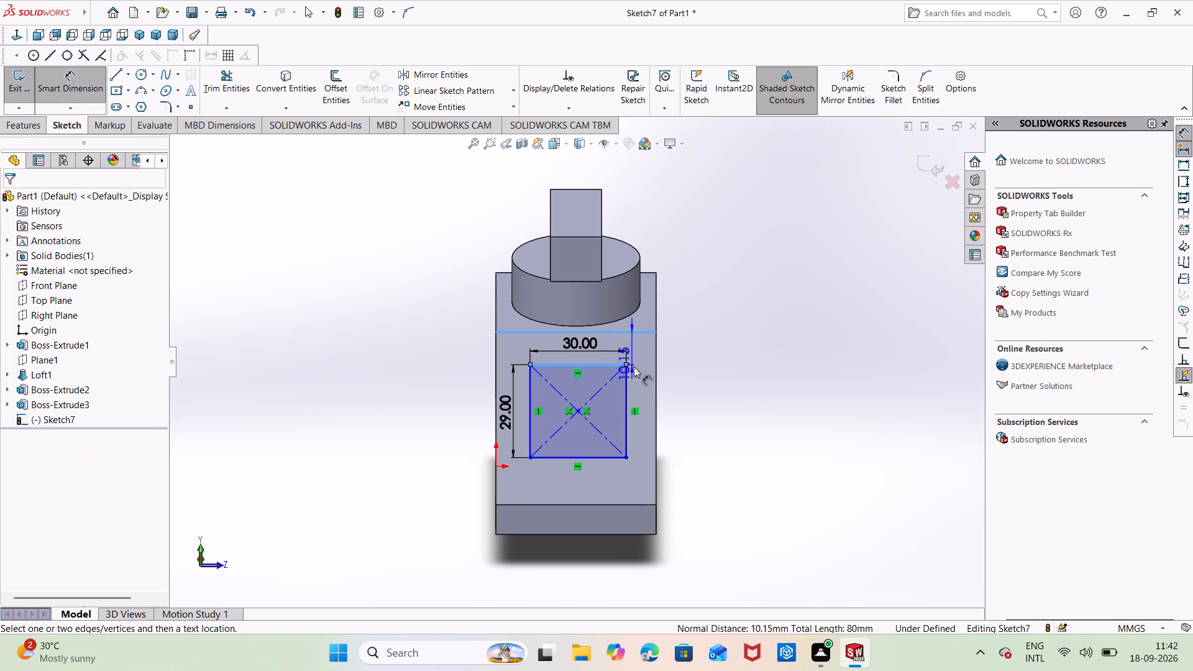
pyautogui.click(682, 351)
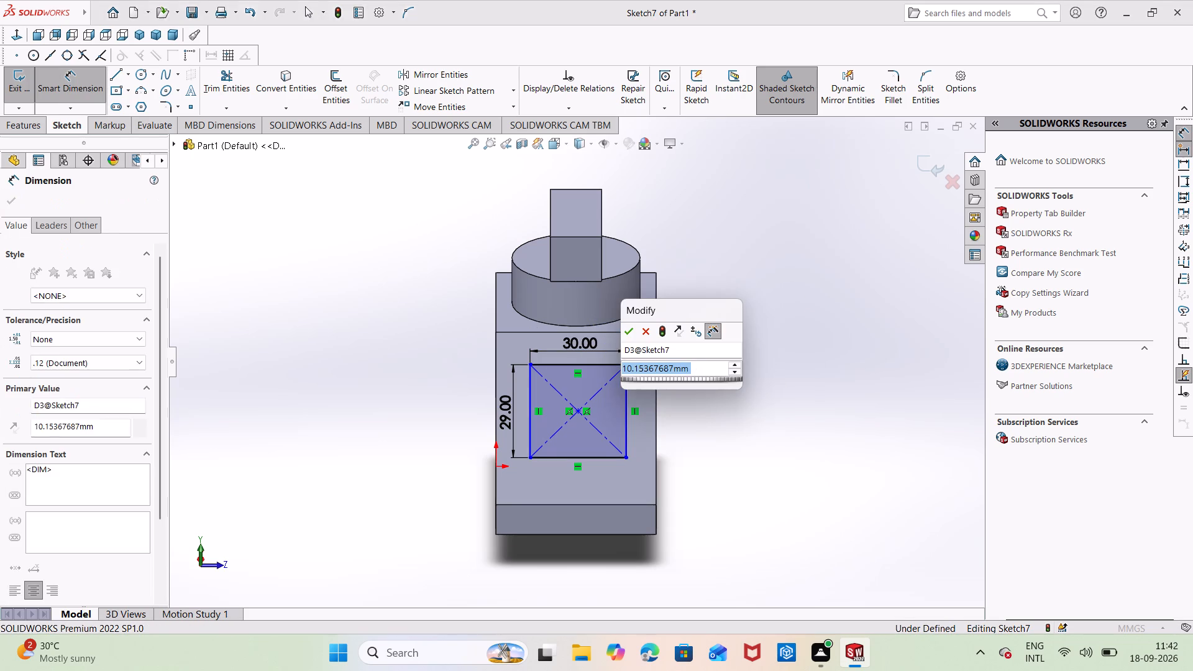
pyautogui.press('BackSpace')
pyautogui.write('11')
pyautogui.press('Return')
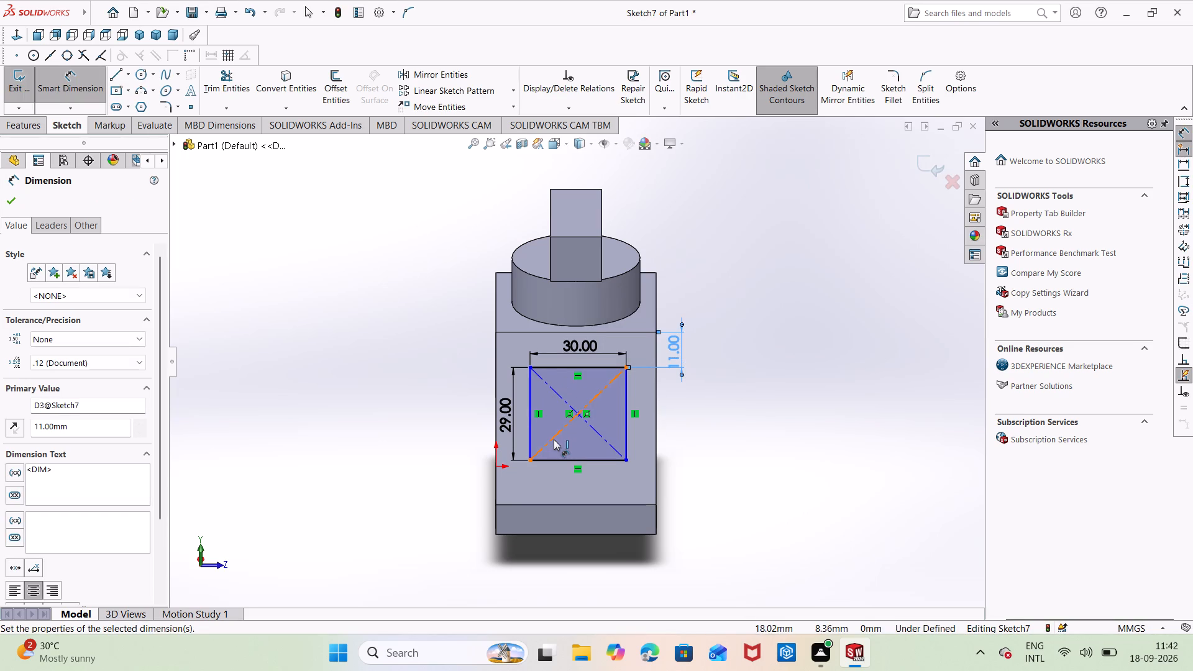
# Dimension the distance between the rectangle's right vertical side and the sloping face's adjacent side edge as 10 mm.
pyautogui.click(623, 445)
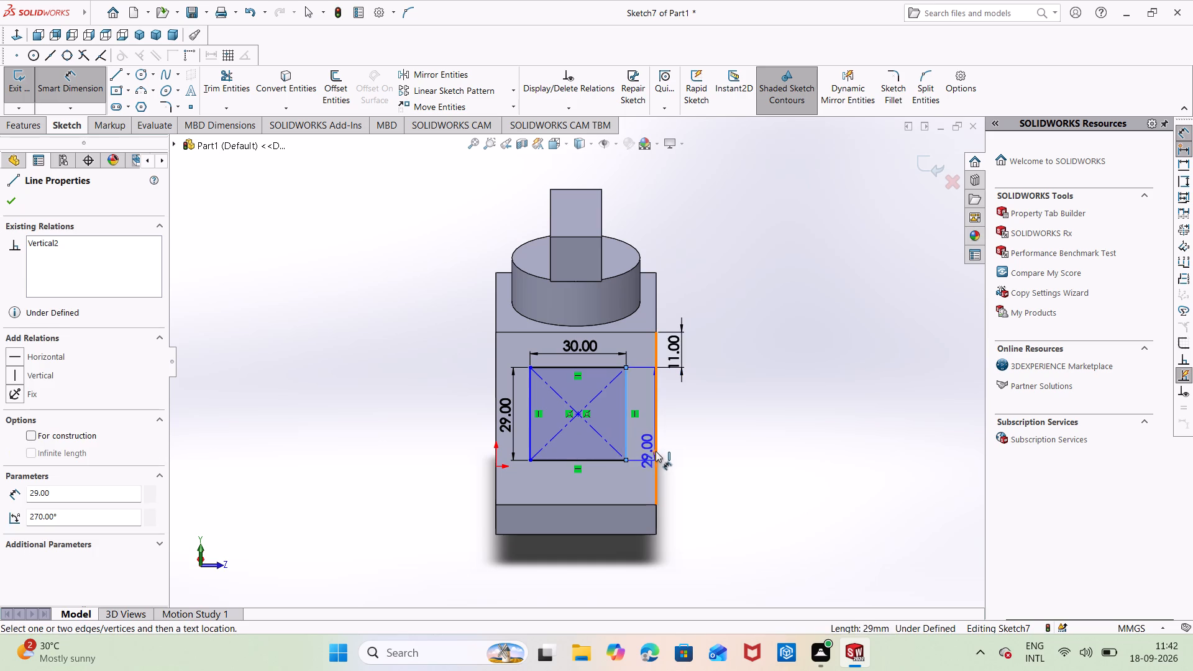
pyautogui.click(657, 450)
pyautogui.click(647, 481)
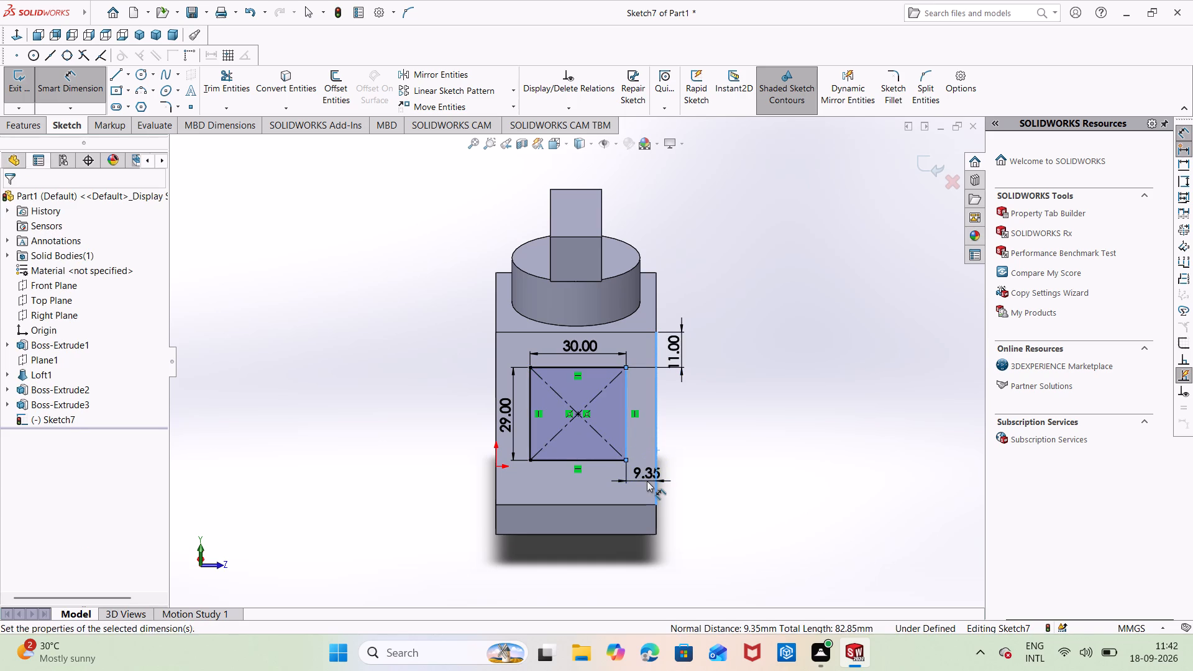
pyautogui.press('BackSpace')
pyautogui.write('10')
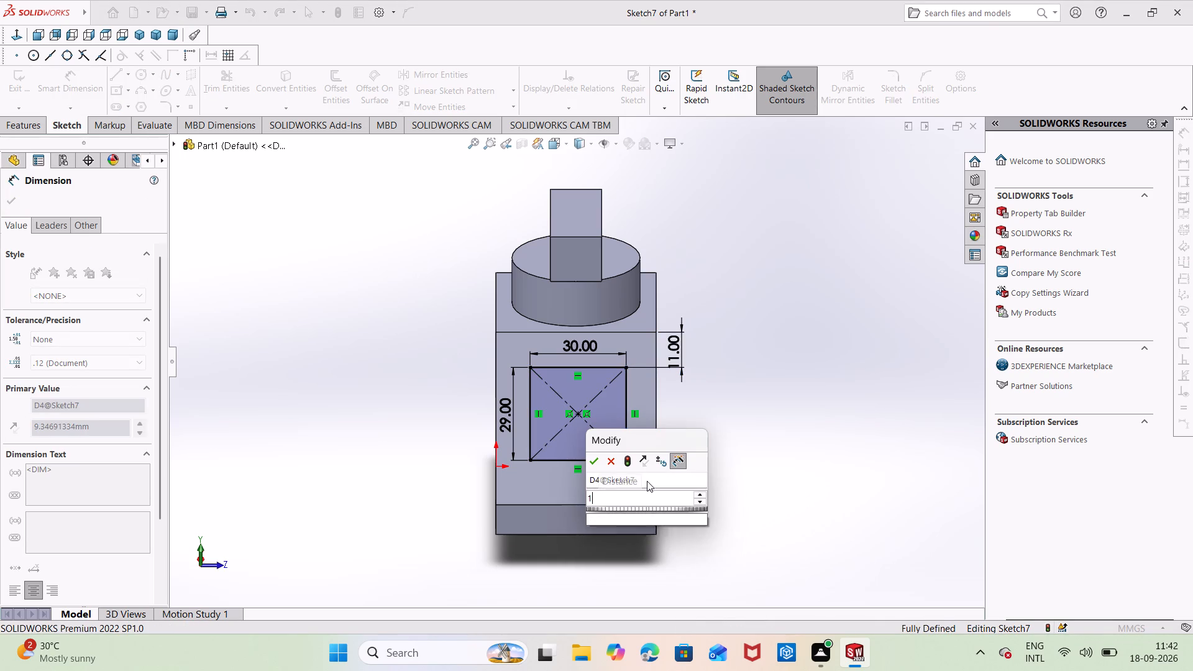
pyautogui.press('Return')
pyautogui.click(775, 381)
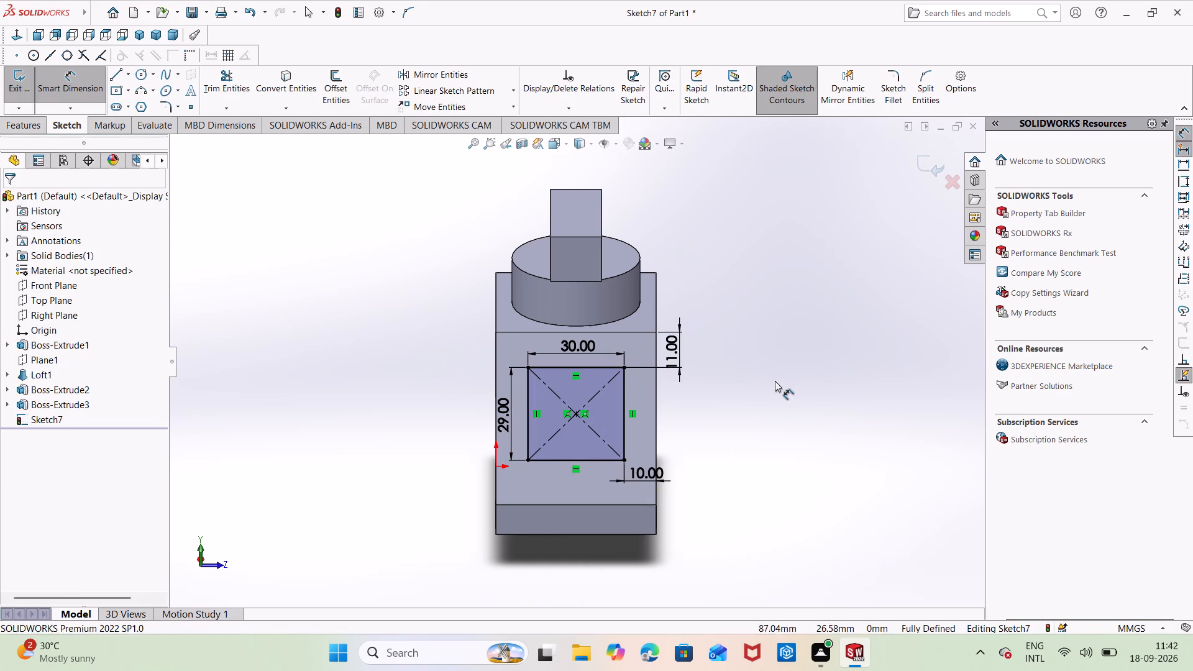
pyautogui.click(781, 388)
pyautogui.press('Escape')
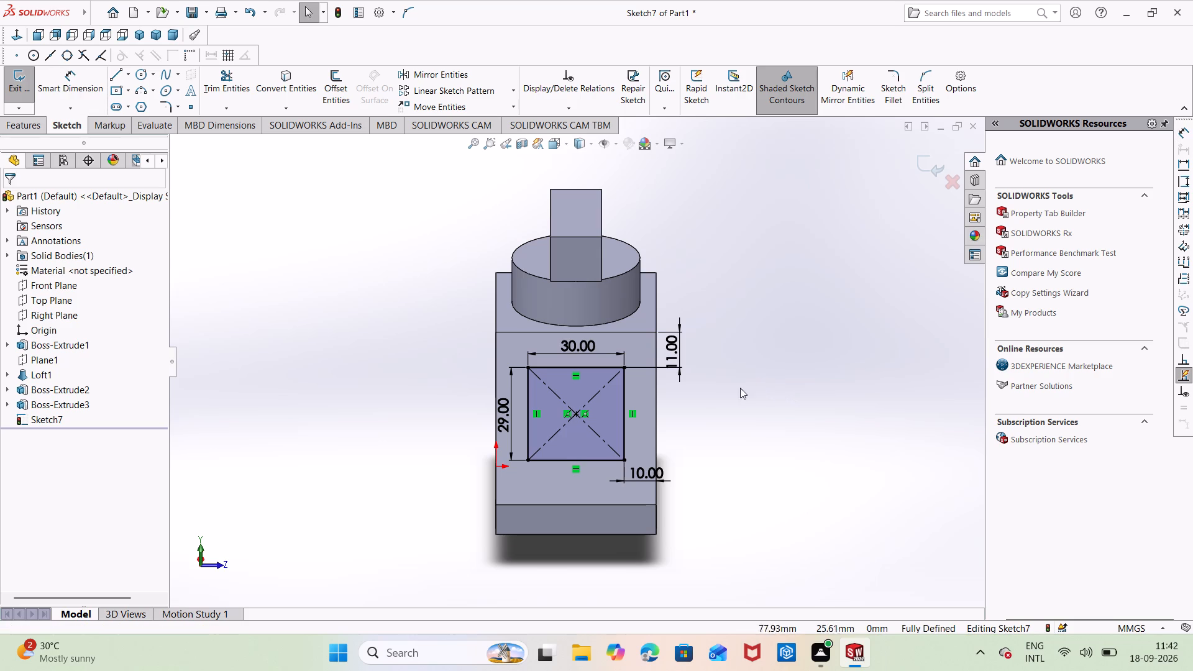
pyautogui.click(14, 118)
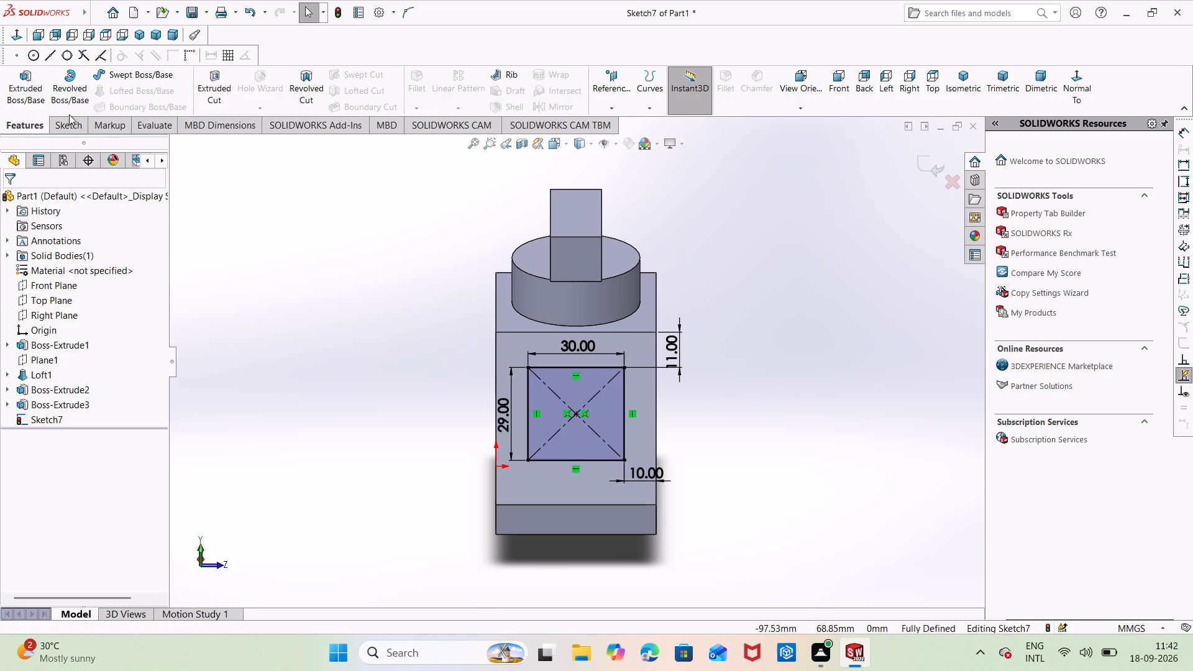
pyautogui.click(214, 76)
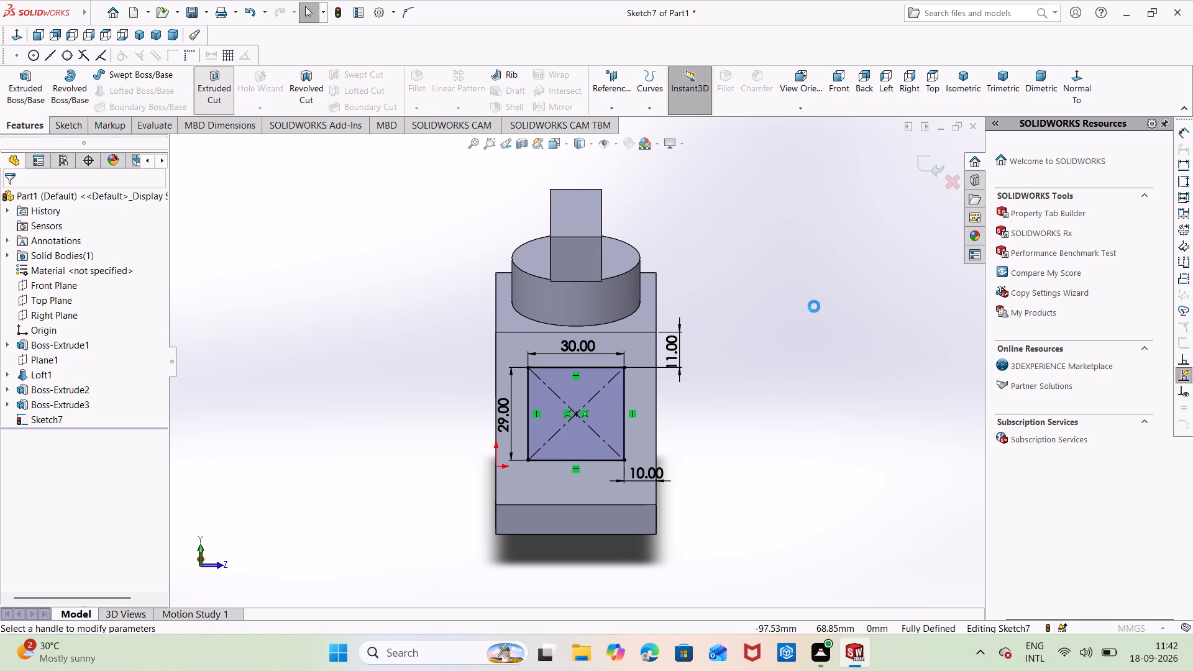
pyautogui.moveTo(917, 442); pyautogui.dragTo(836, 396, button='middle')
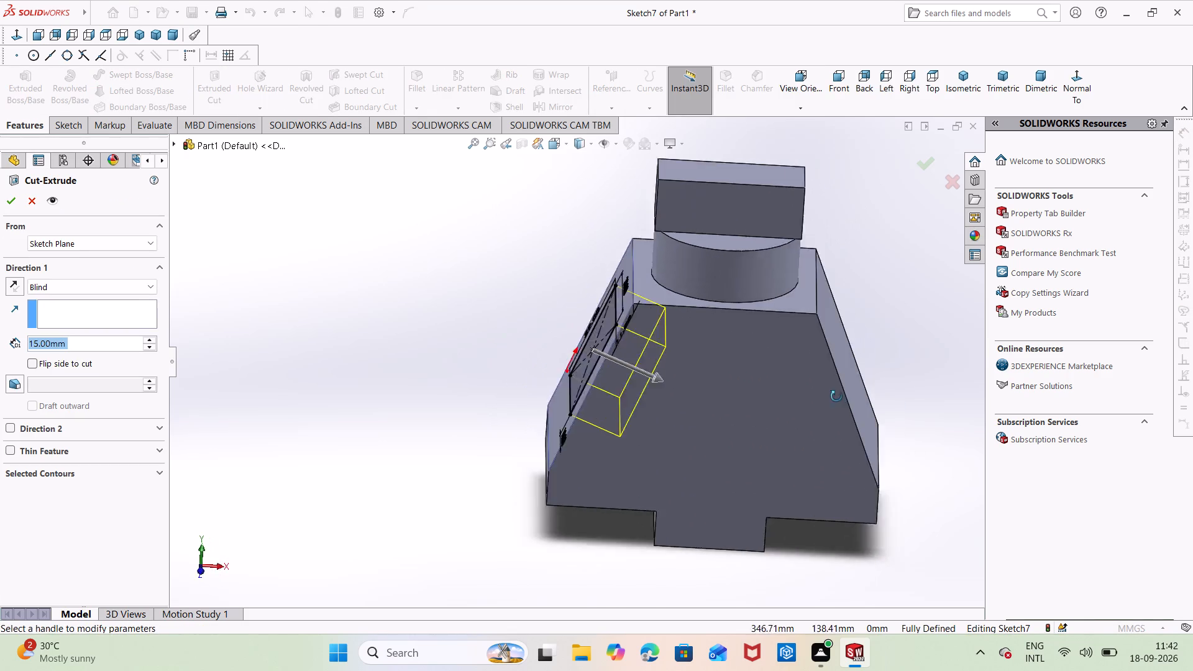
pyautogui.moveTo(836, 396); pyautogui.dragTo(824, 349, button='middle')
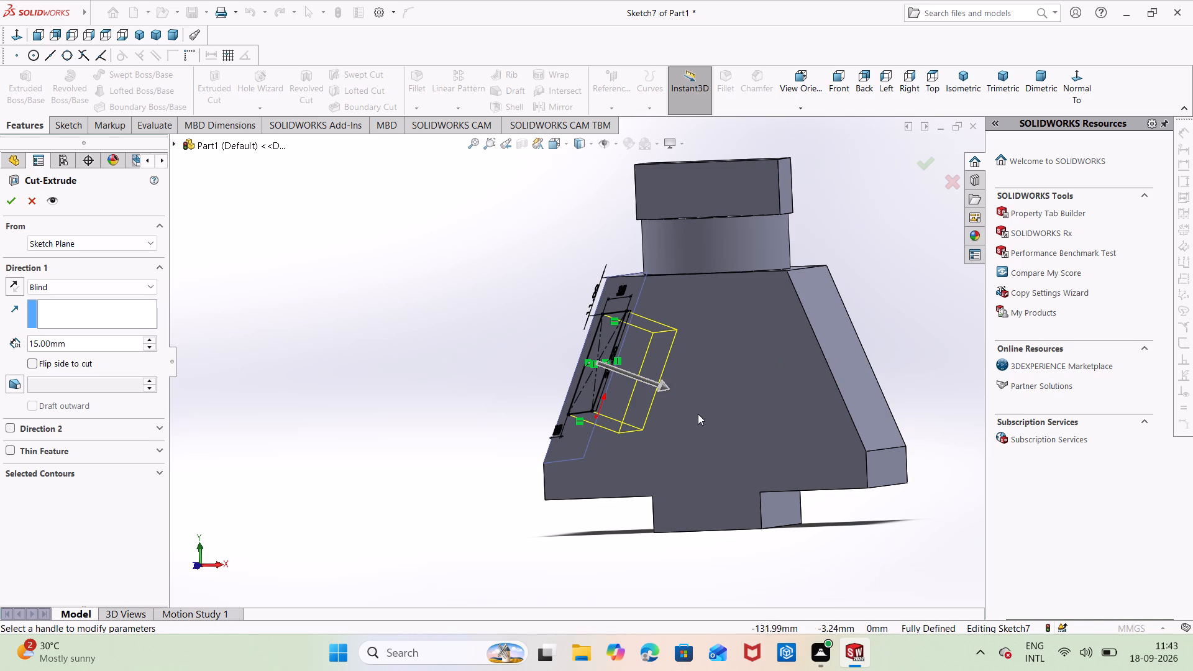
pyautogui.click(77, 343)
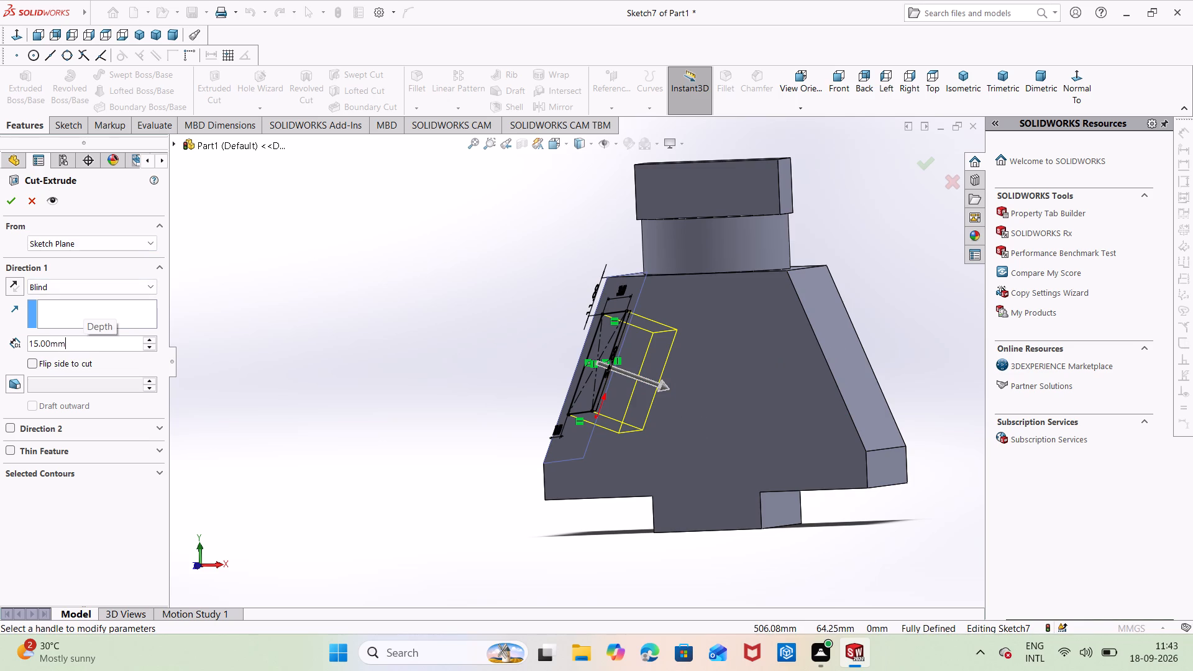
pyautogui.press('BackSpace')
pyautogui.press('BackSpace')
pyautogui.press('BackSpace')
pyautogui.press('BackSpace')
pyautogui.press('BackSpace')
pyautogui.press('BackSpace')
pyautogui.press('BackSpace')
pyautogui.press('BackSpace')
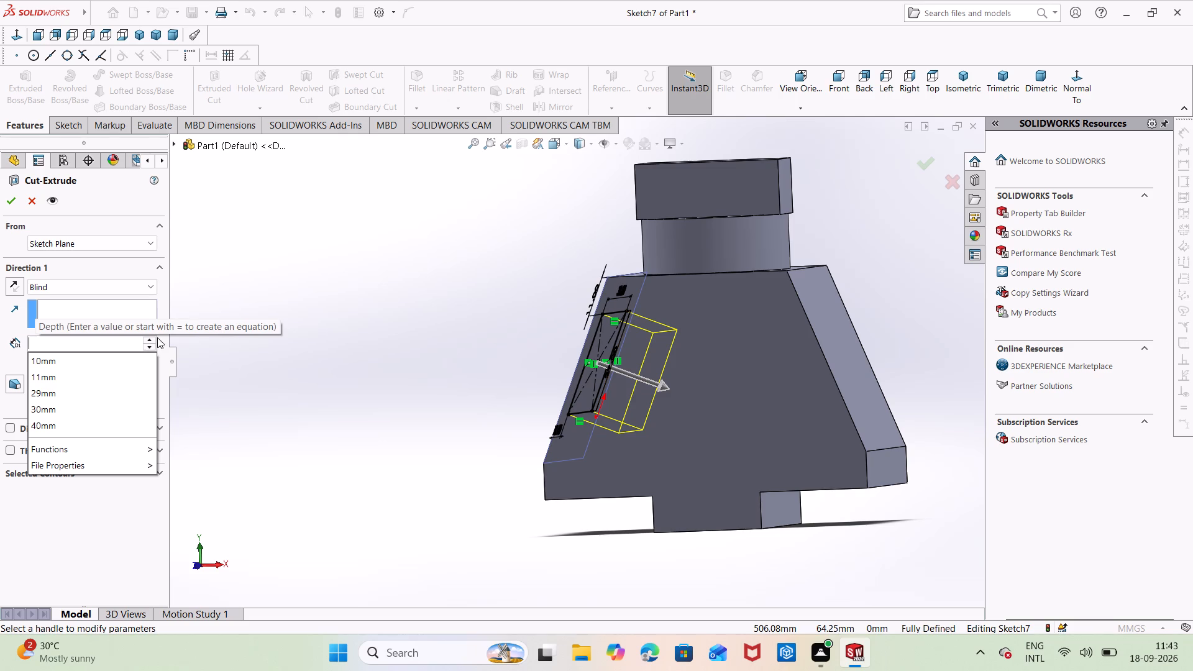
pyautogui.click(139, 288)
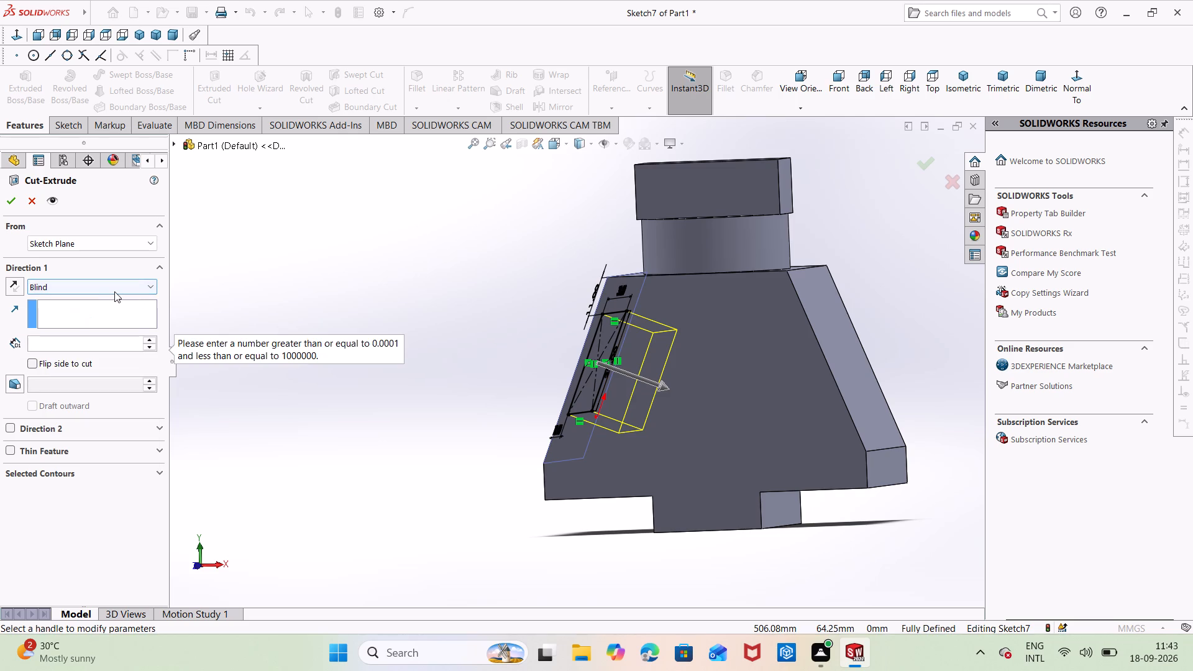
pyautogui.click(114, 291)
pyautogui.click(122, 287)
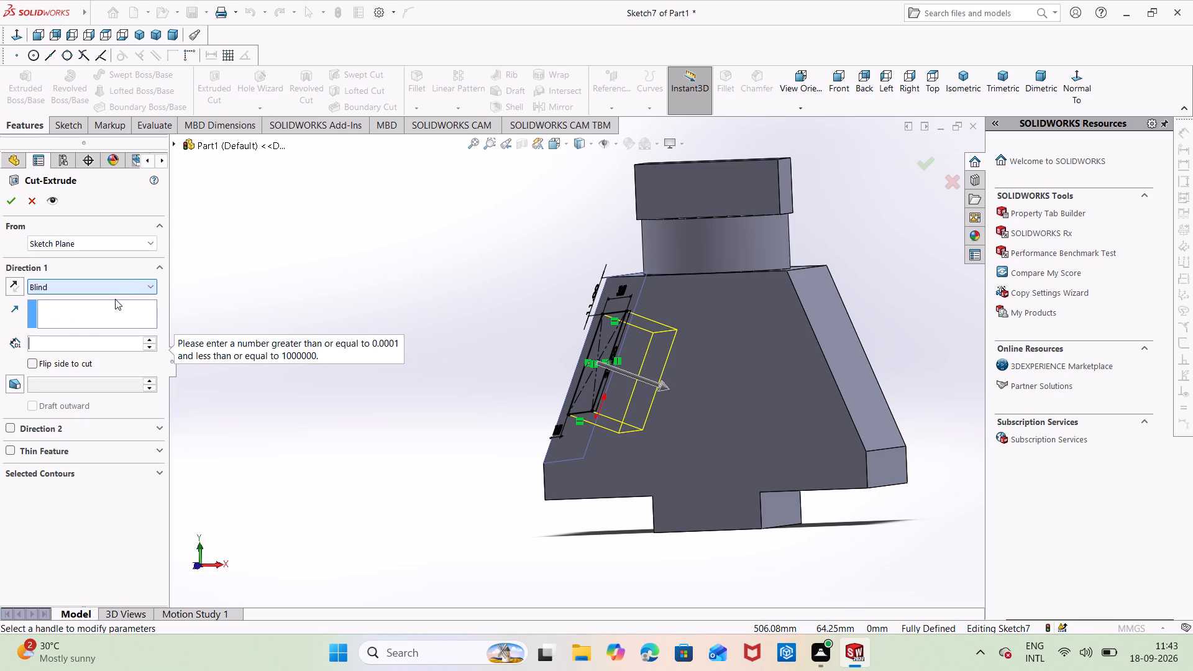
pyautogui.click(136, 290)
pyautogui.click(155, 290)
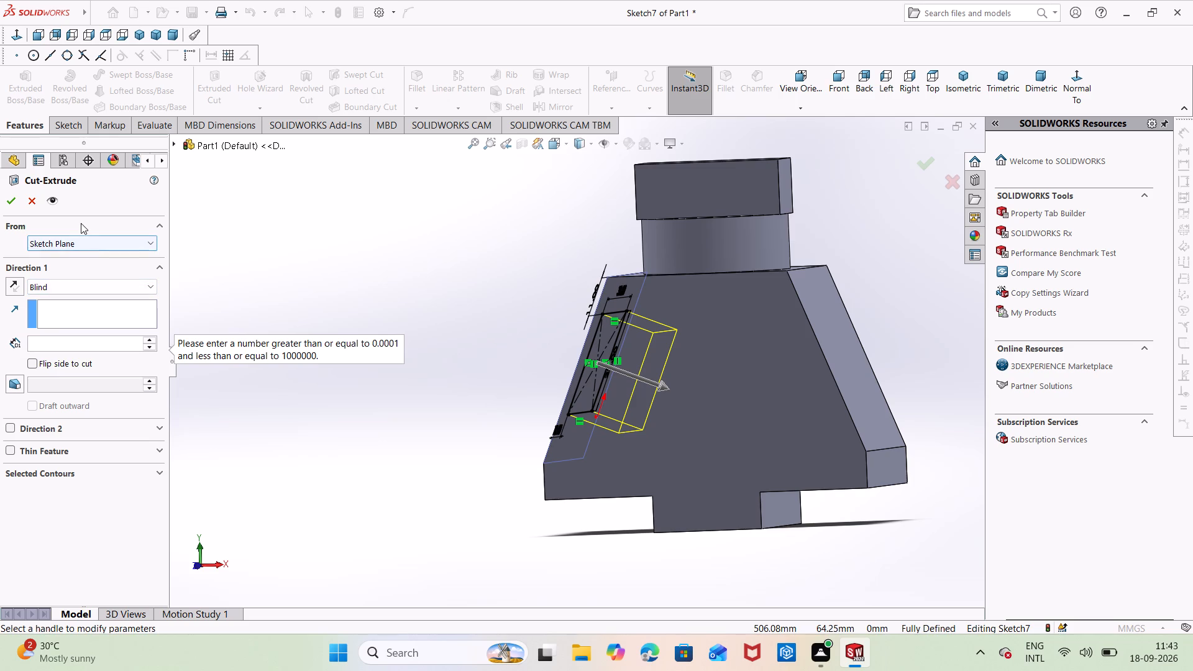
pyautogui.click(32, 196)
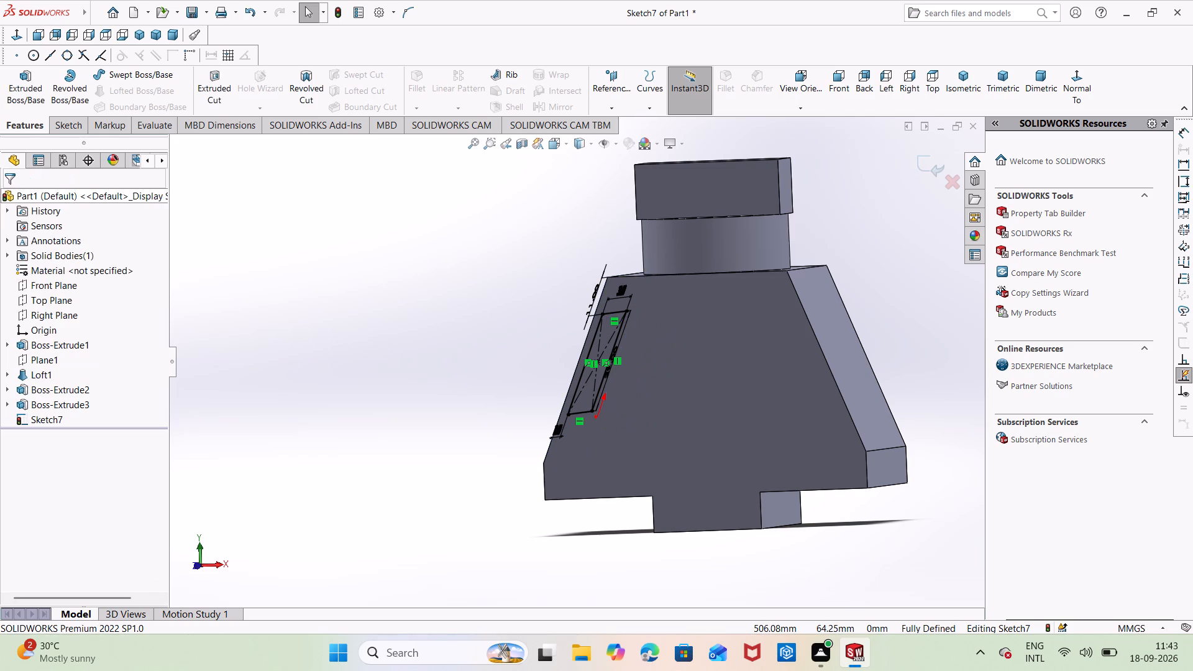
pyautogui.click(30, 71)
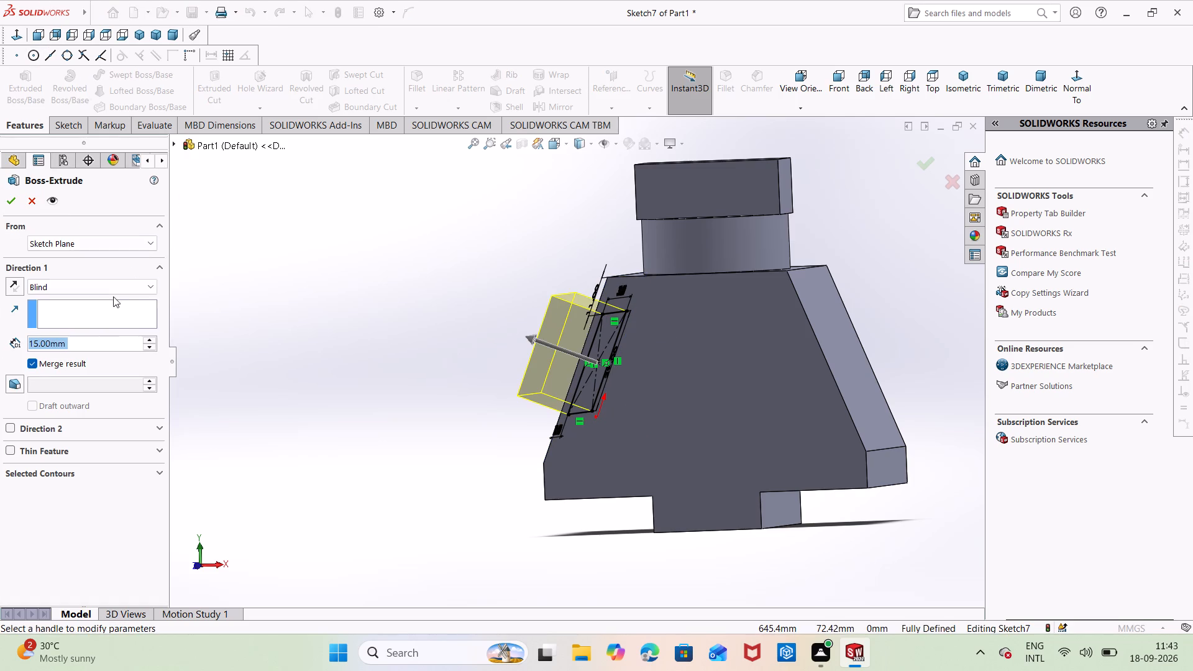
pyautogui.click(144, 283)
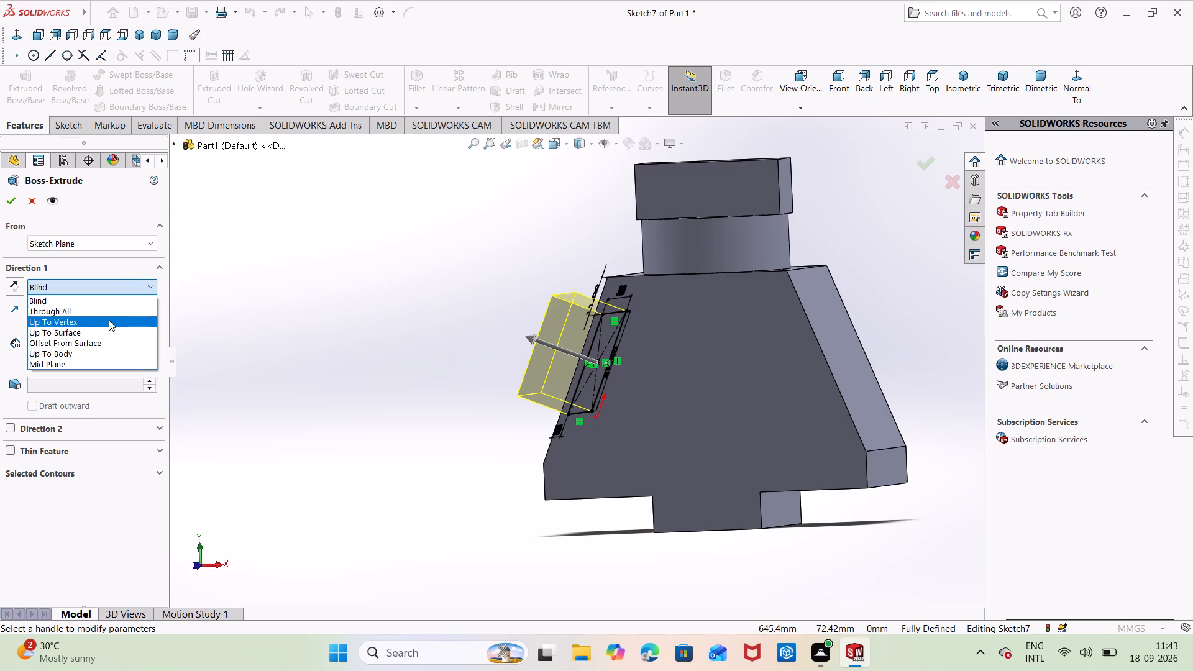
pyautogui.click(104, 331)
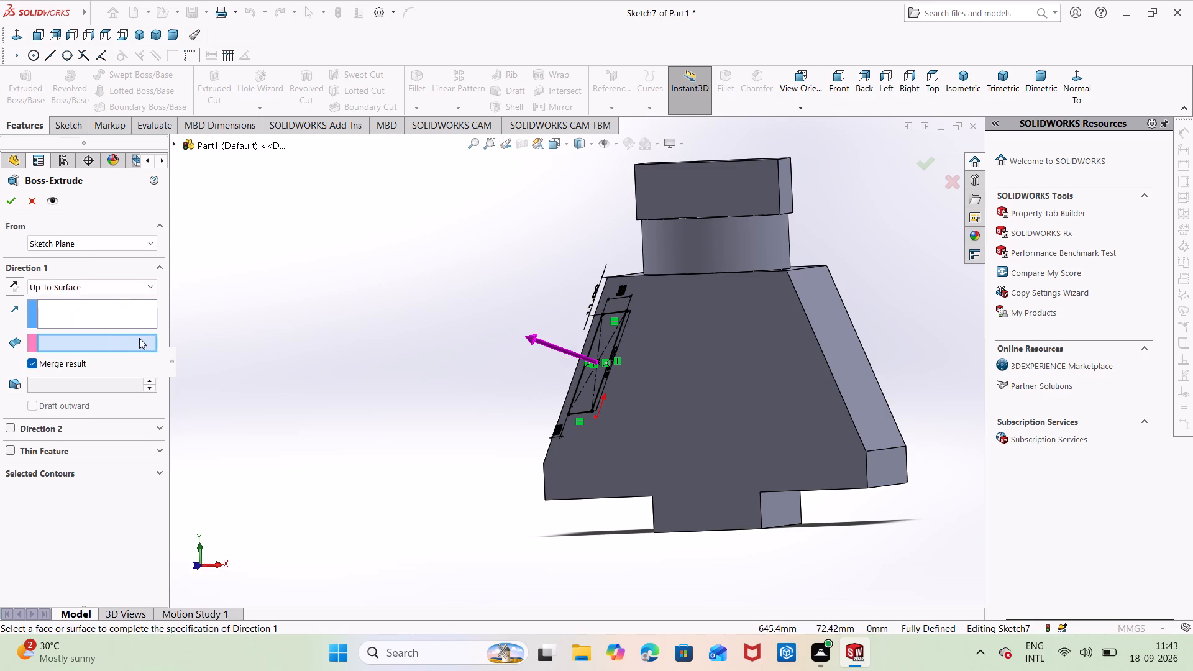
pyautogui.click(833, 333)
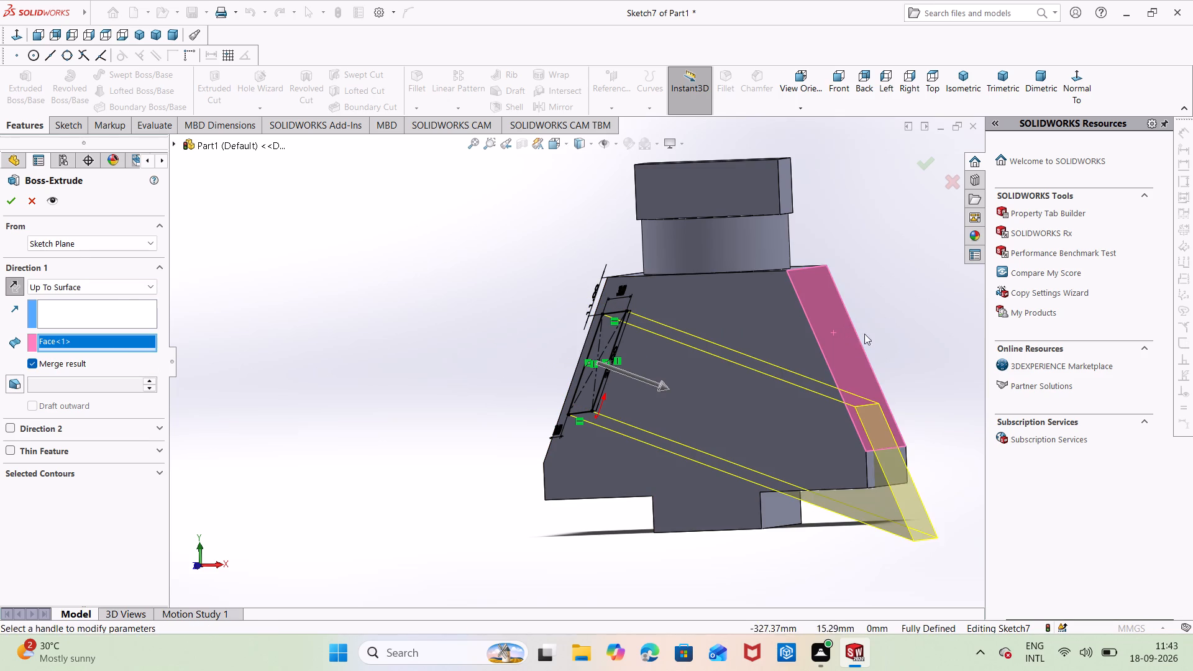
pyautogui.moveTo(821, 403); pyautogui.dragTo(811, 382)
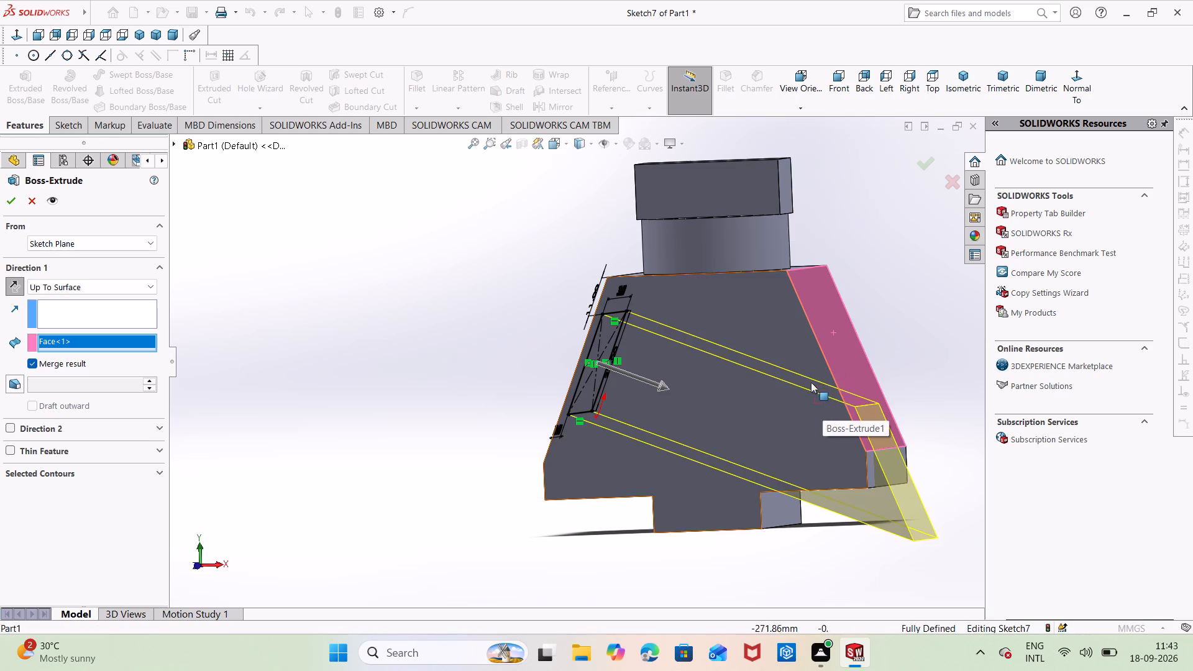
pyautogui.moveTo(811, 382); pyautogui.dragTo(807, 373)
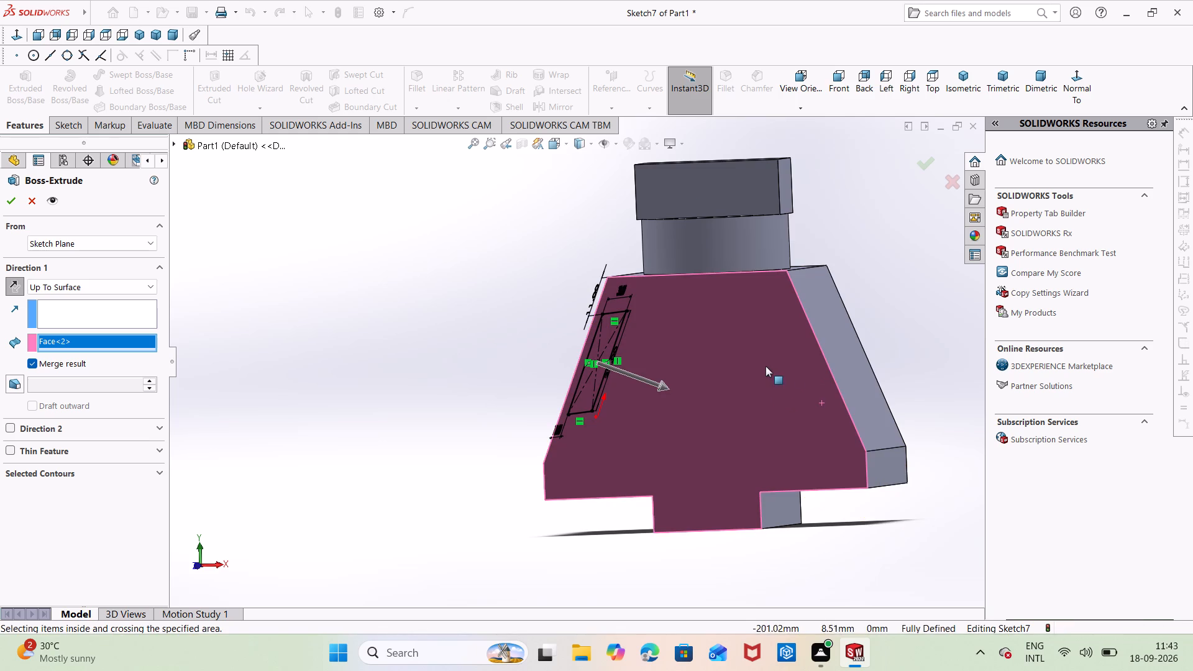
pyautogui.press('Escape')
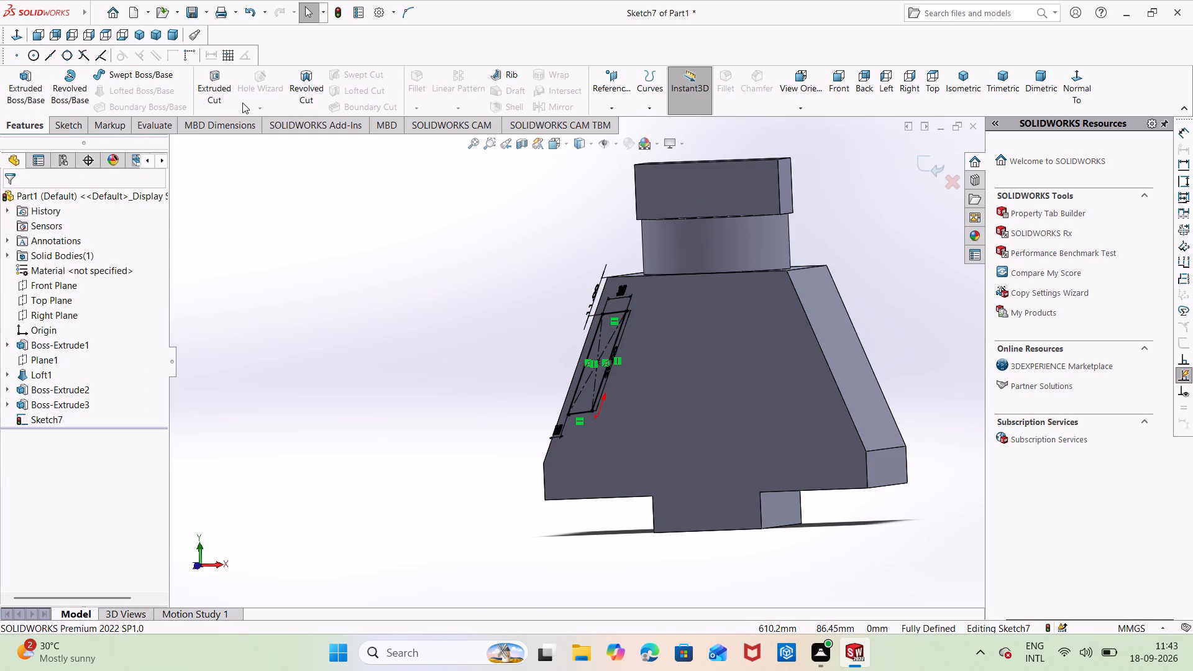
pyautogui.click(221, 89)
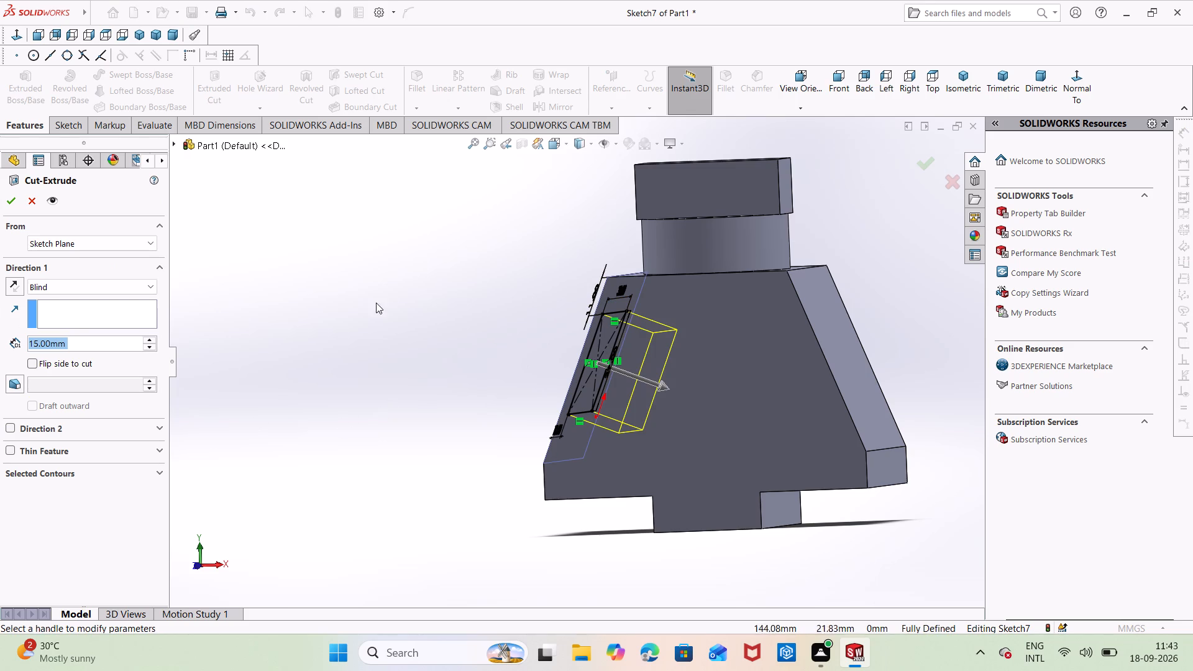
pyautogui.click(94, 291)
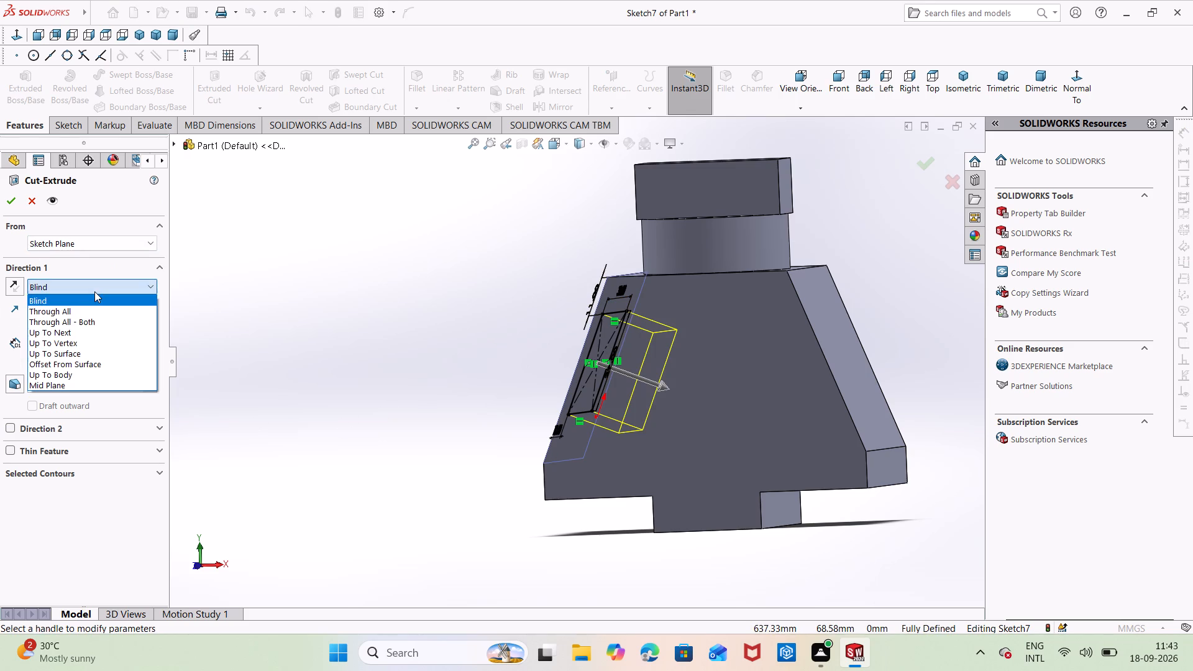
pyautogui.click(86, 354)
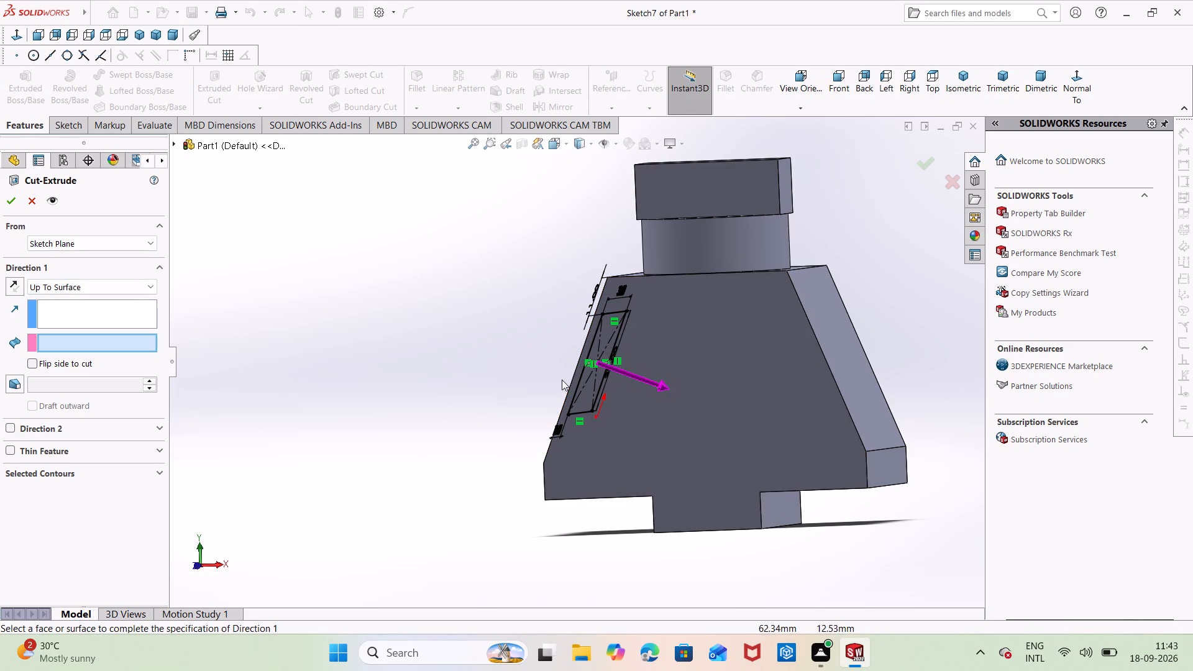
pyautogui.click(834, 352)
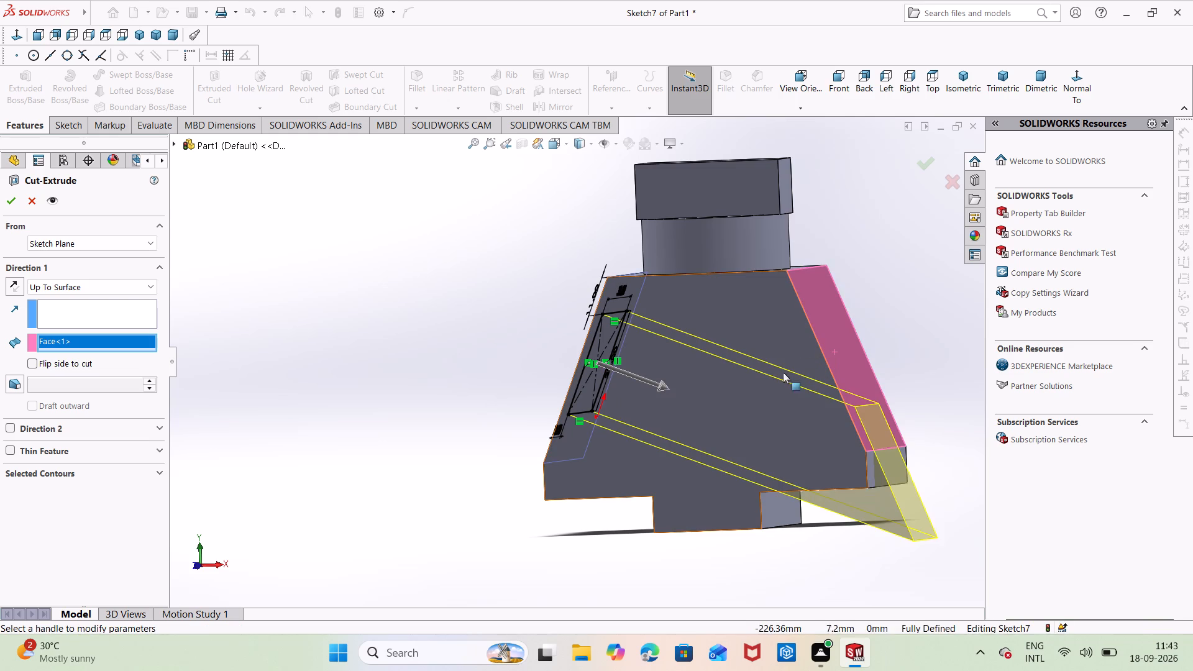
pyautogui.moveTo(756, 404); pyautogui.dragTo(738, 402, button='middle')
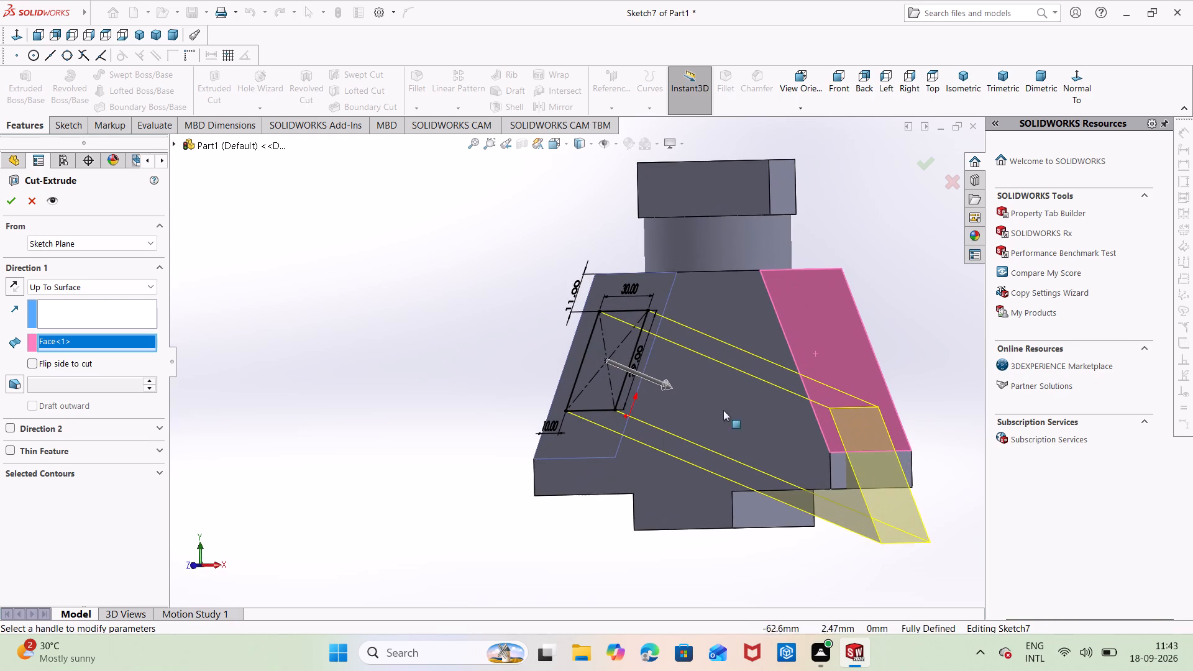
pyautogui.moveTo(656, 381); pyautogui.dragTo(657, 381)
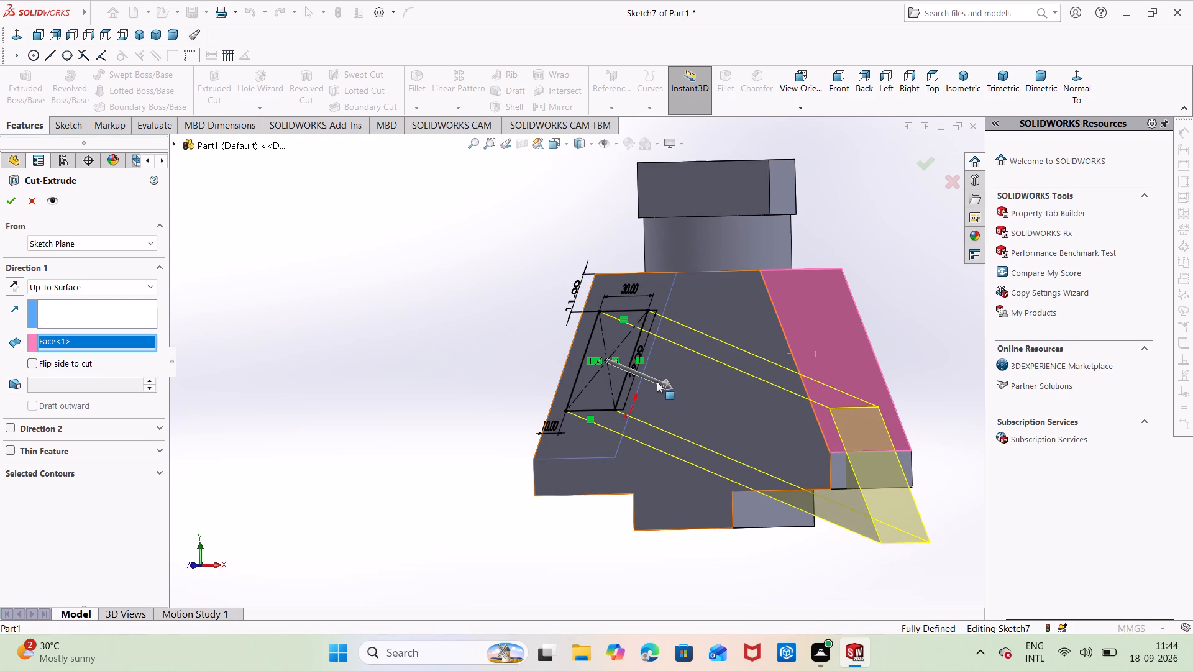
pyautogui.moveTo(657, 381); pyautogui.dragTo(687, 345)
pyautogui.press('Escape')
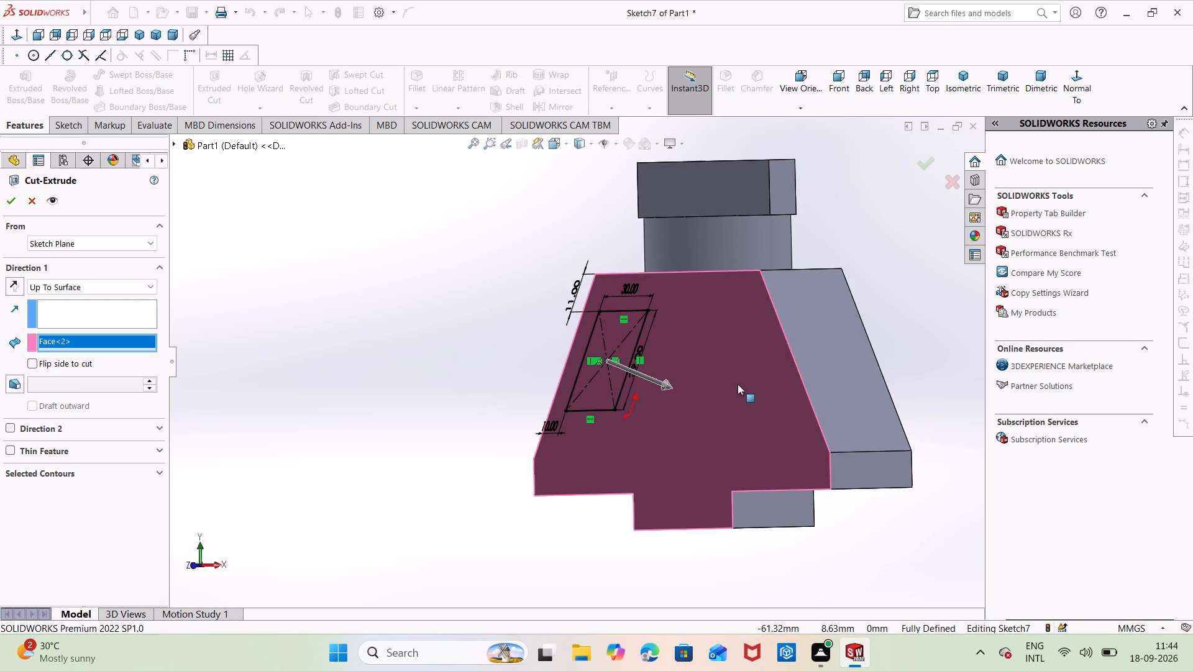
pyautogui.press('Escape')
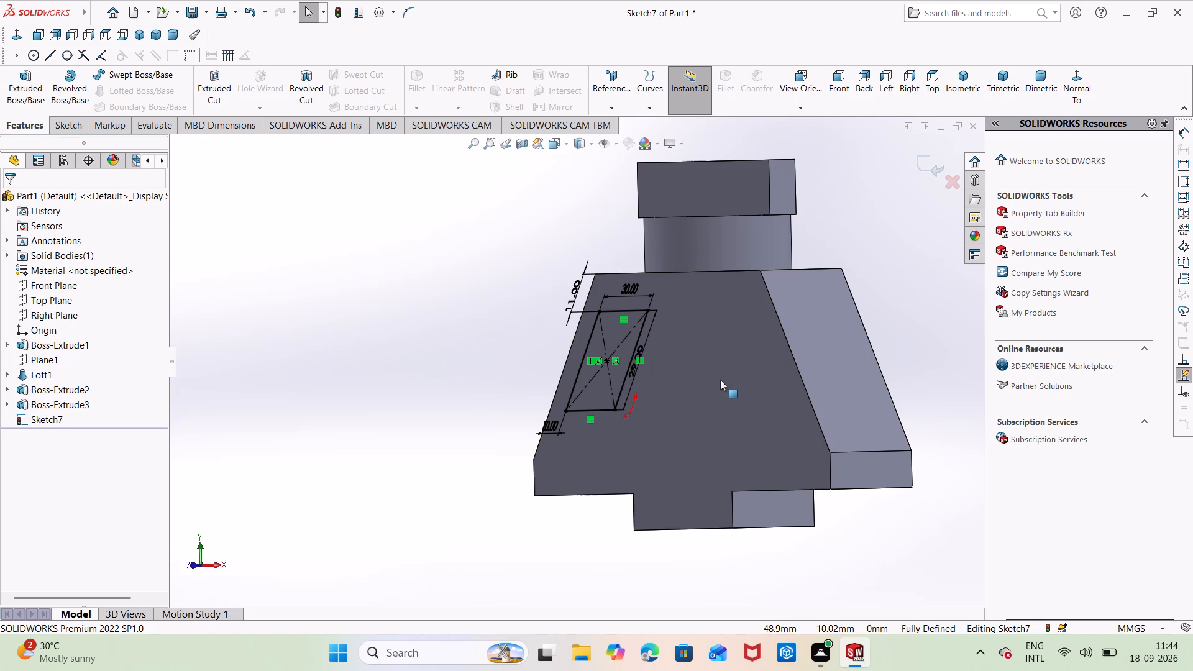
# Extrude-cut the 30 by 29 mm rectangle on the sloping face to a blind depth of 15 mm.
pyautogui.moveTo(720, 380); pyautogui.dragTo(767, 407, button='middle')
pyautogui.moveTo(759, 424); pyautogui.dragTo(817, 442, button='middle')
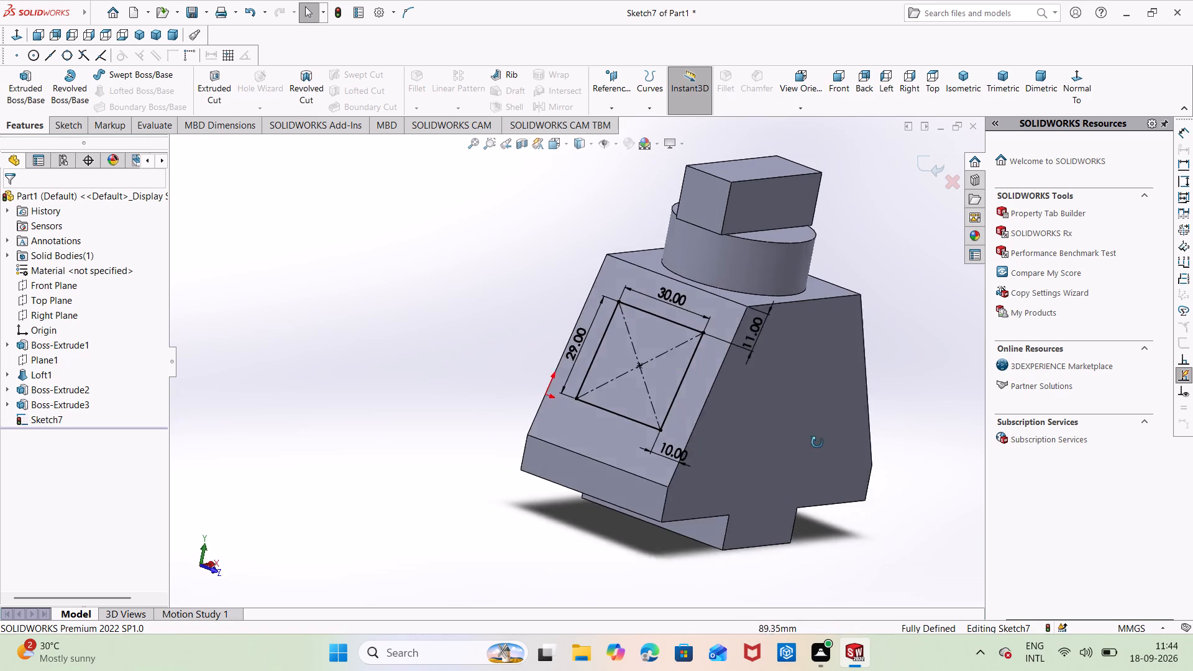
pyautogui.moveTo(817, 442); pyautogui.dragTo(828, 444, button='middle')
pyautogui.press('Escape')
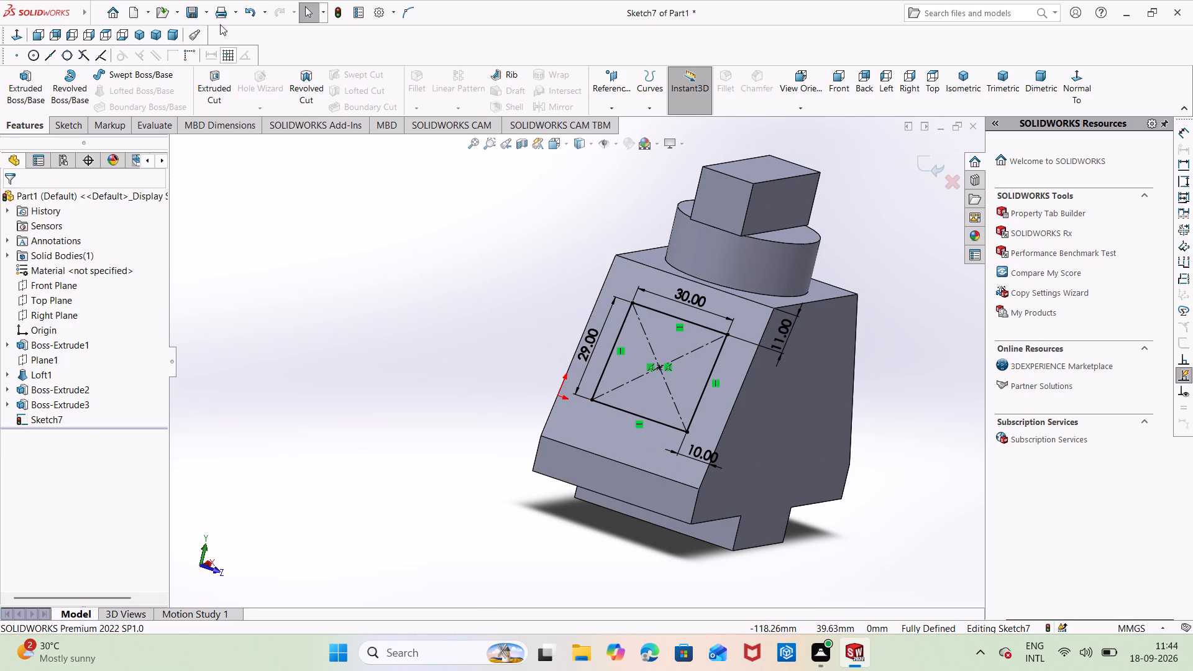
pyautogui.click(219, 73)
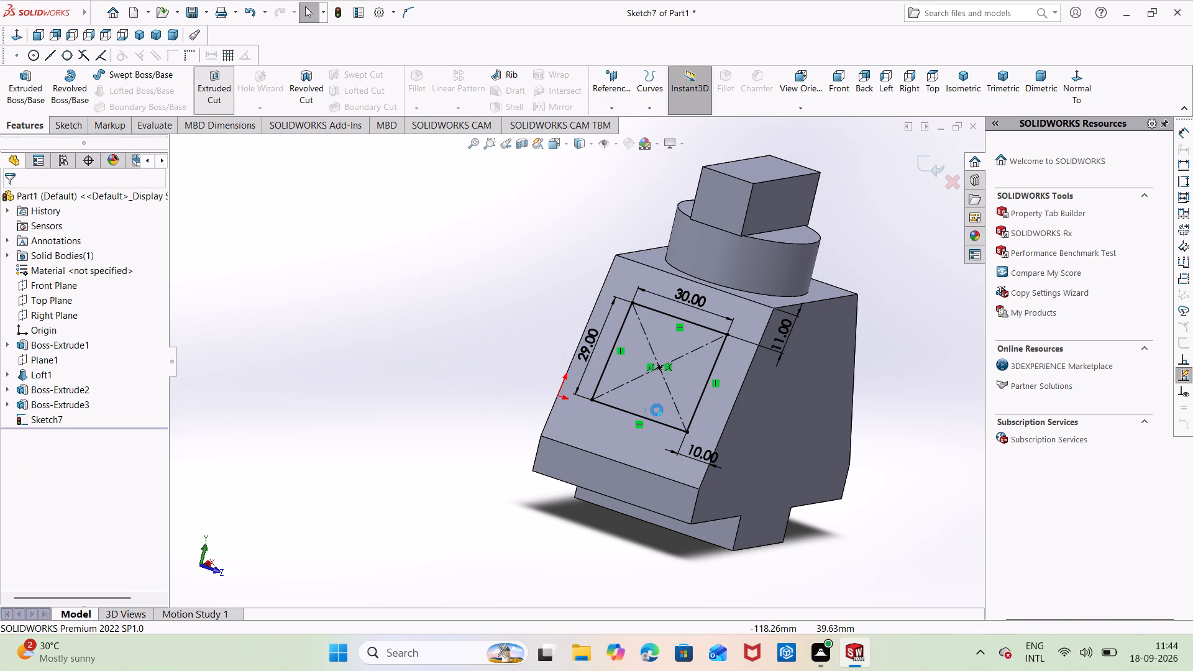
pyautogui.moveTo(871, 513); pyautogui.dragTo(786, 454, button='middle')
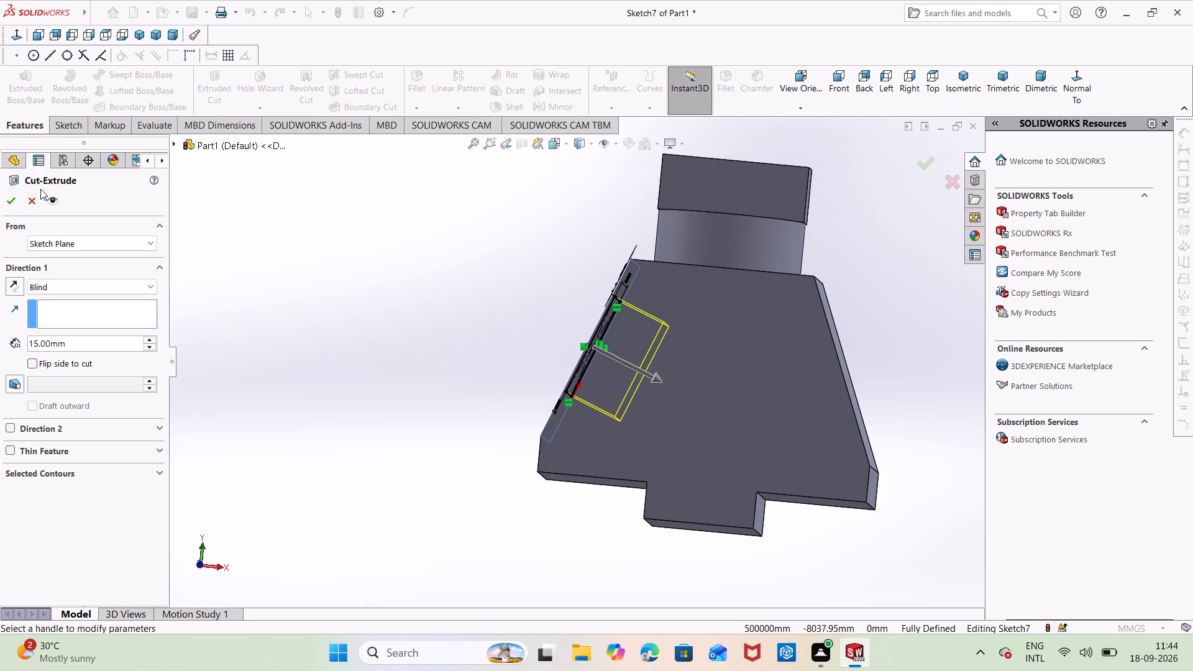
pyautogui.click(9, 203)
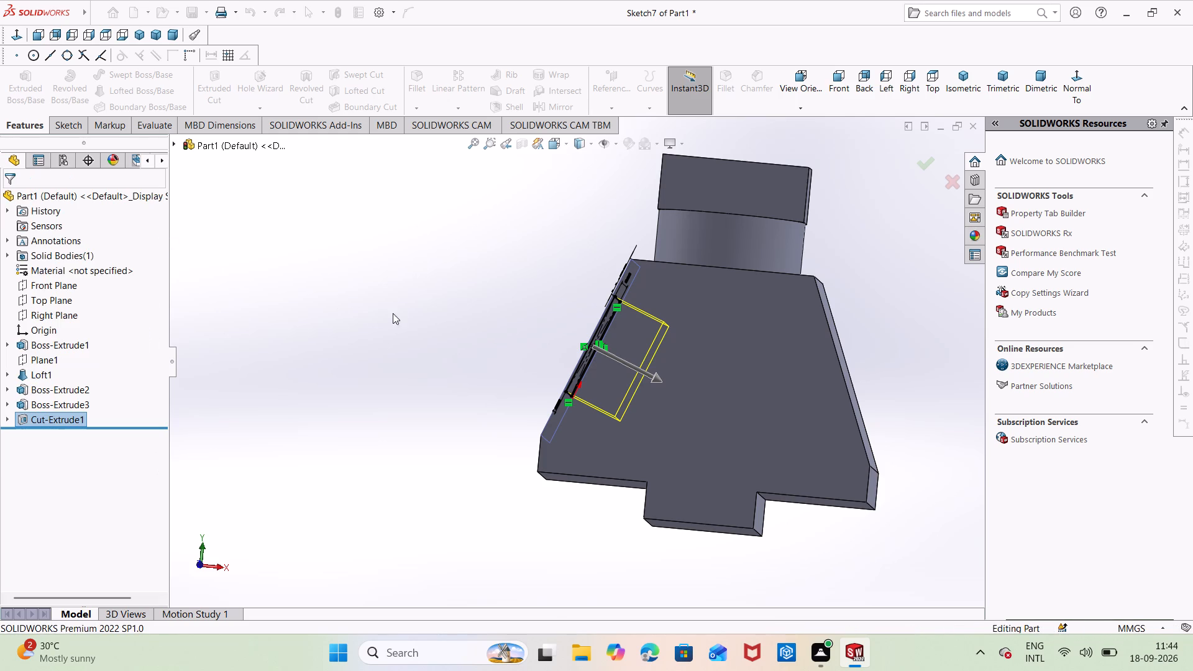
pyautogui.click(419, 309)
# Examine the finished part from all sides, including the rectangular pocket, the round boss and the top block.
pyautogui.moveTo(455, 299); pyautogui.dragTo(560, 375, button='middle')
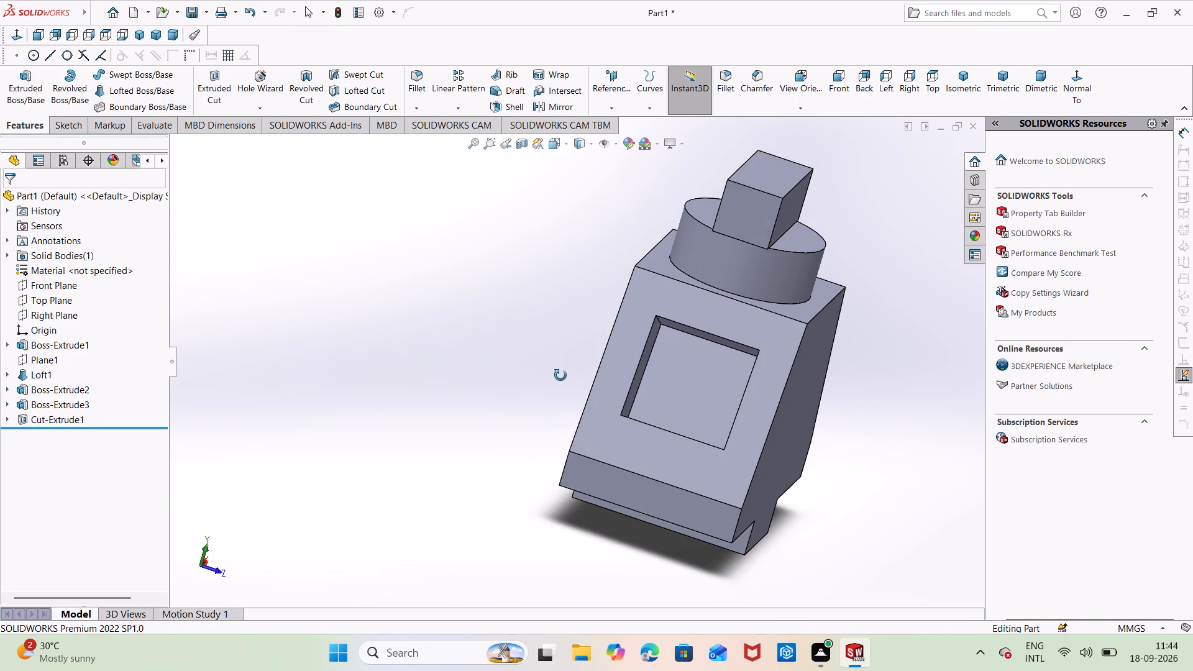
pyautogui.moveTo(560, 375); pyautogui.dragTo(567, 374, button='middle')
pyautogui.moveTo(574, 361); pyautogui.dragTo(619, 333, button='middle')
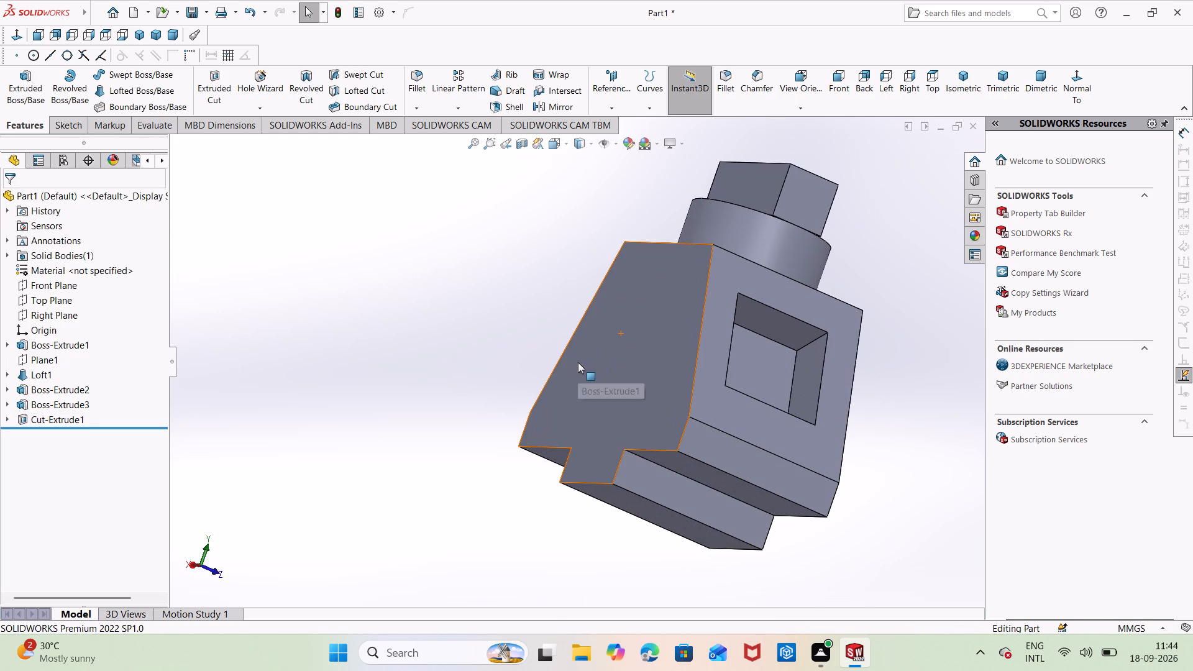
pyautogui.moveTo(572, 357); pyautogui.dragTo(552, 398, button='middle')
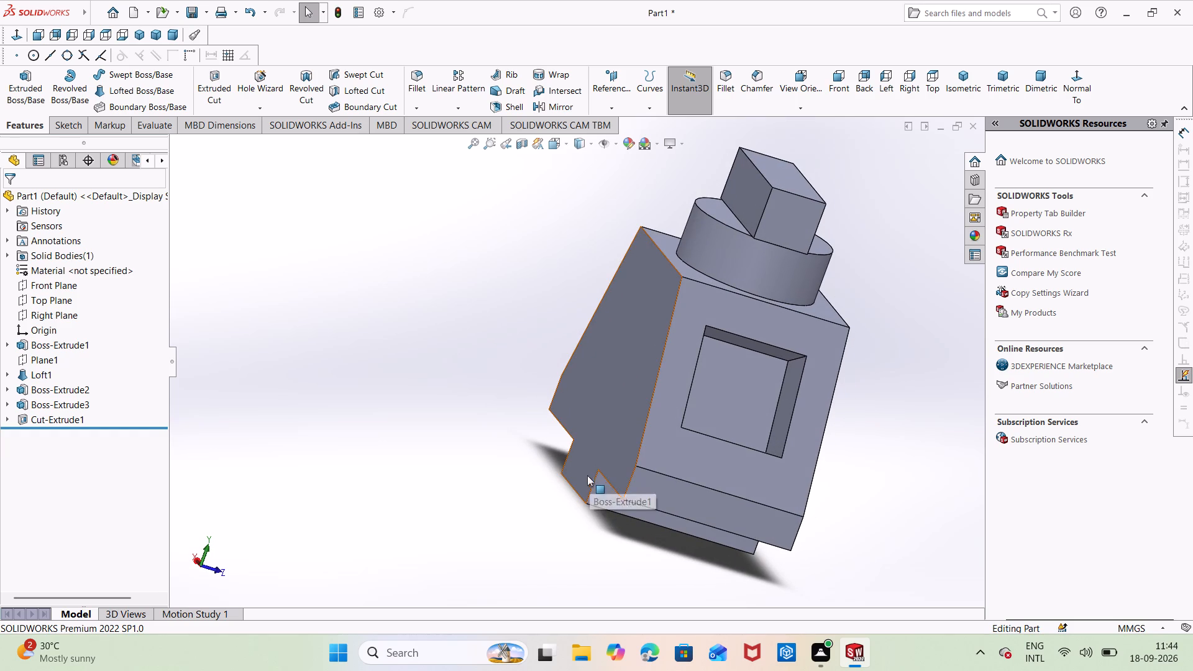
pyautogui.moveTo(414, 419); pyautogui.dragTo(442, 311, button='right')
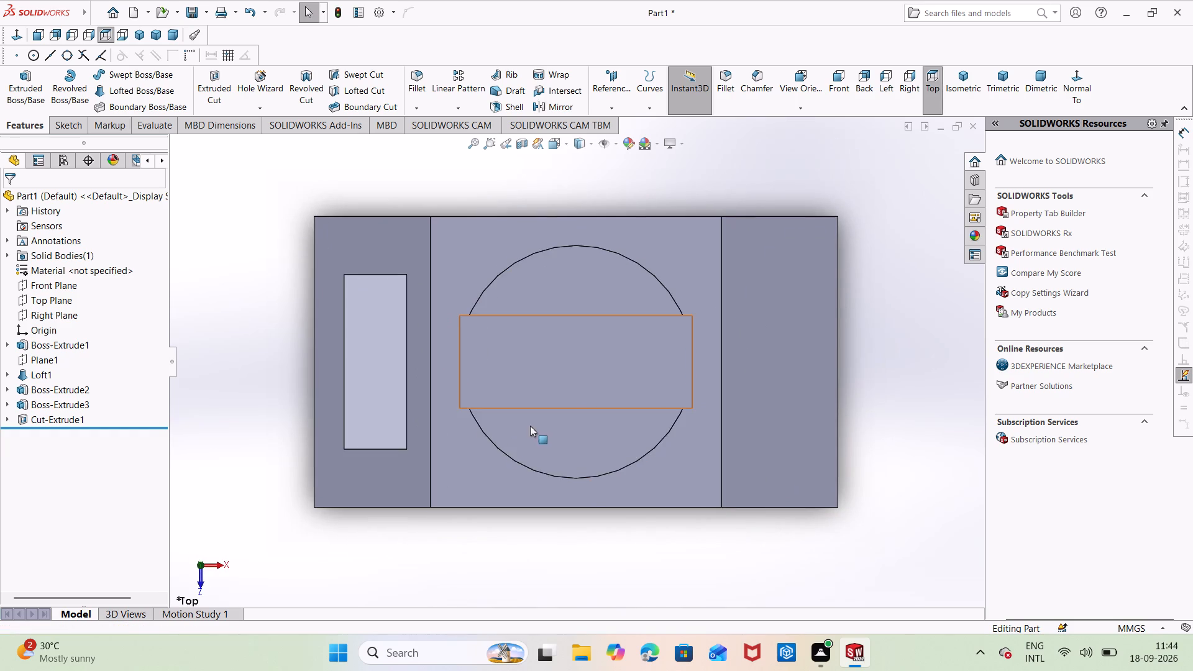
pyautogui.moveTo(541, 426); pyautogui.dragTo(649, 446, button='middle')
pyautogui.moveTo(224, 239); pyautogui.dragTo(238, 409, button='middle')
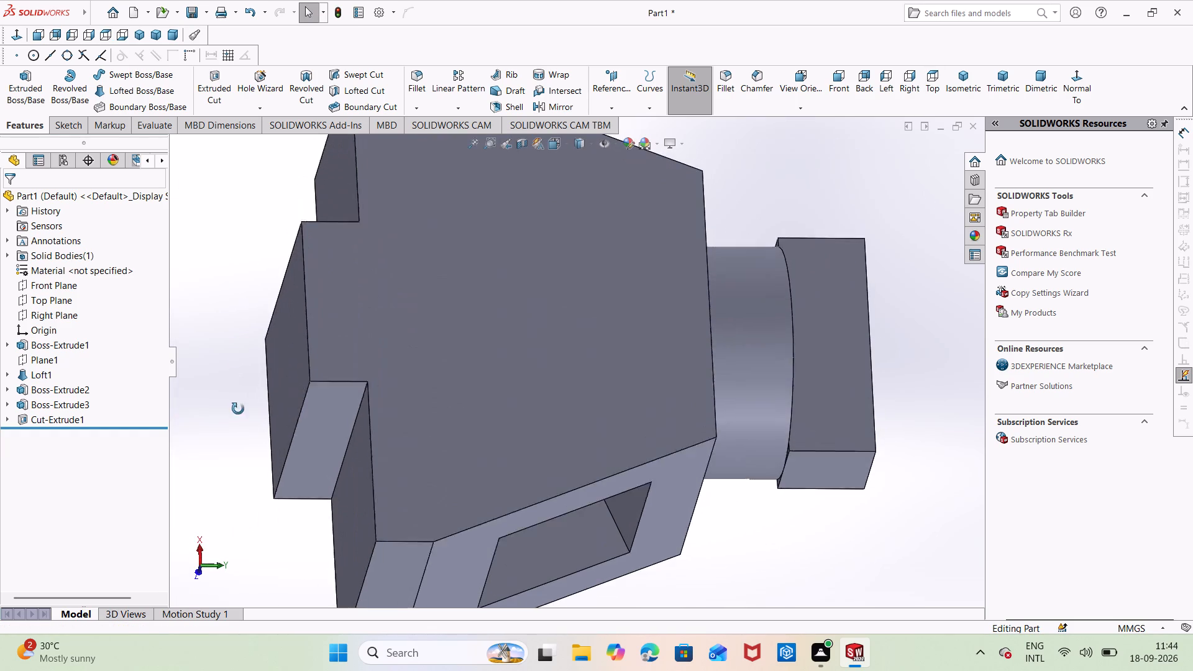
pyautogui.moveTo(238, 409); pyautogui.dragTo(239, 410, button='middle')
pyautogui.scroll(1, 514, 267)
pyautogui.moveTo(514, 278); pyautogui.dragTo(493, 390, button='middle')
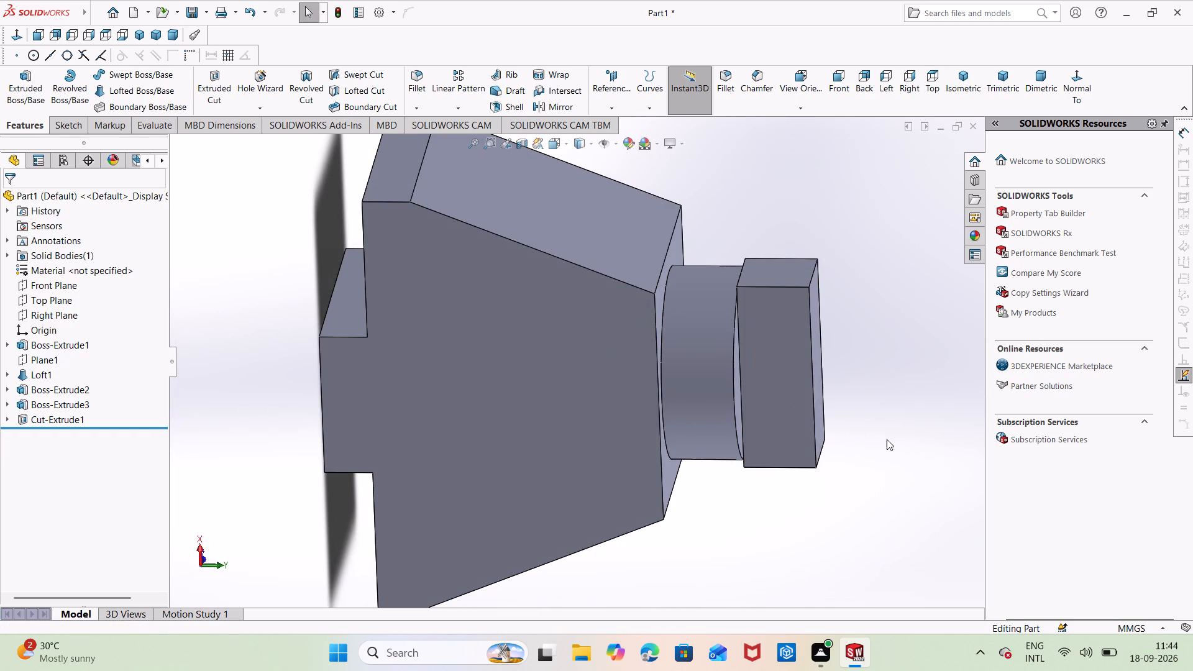
pyautogui.moveTo(887, 439); pyautogui.dragTo(813, 341, button='middle')
pyautogui.moveTo(824, 443); pyautogui.dragTo(809, 380, button='middle')
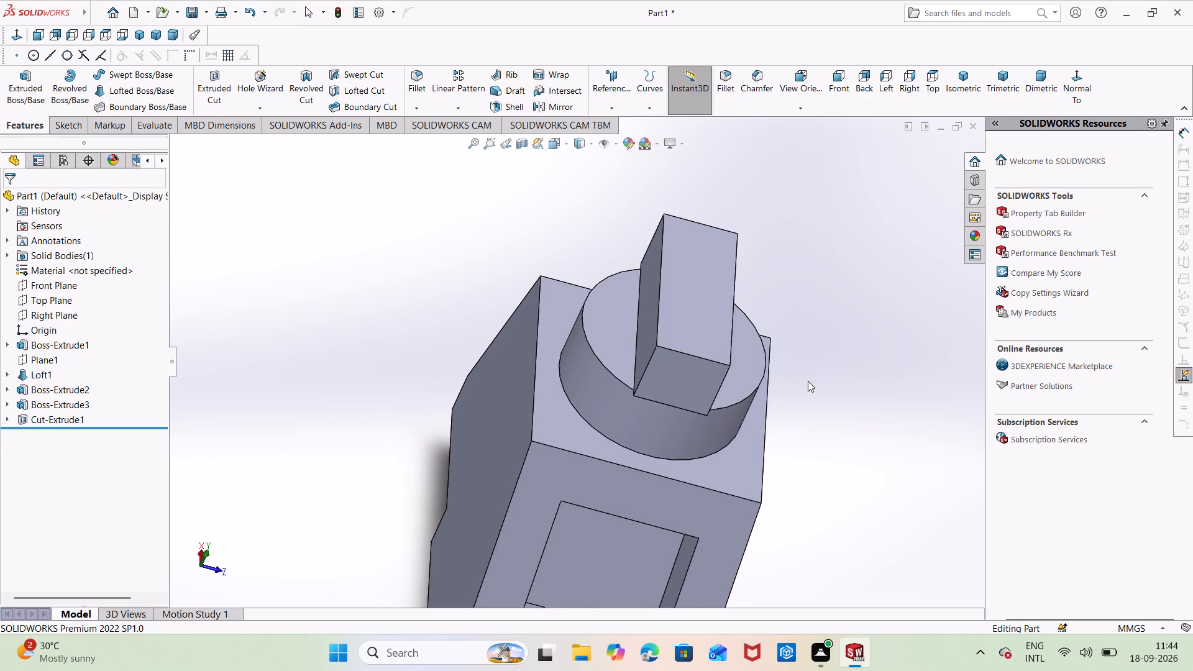
pyautogui.moveTo(805, 465); pyautogui.dragTo(807, 457, button='middle')
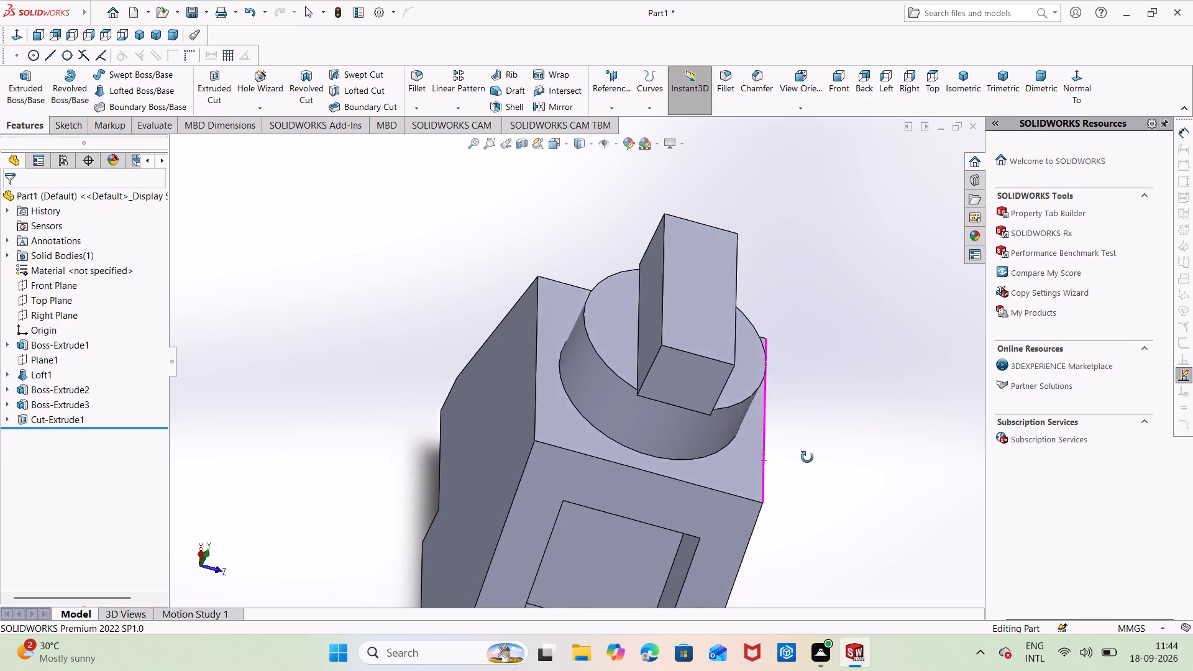
pyautogui.moveTo(807, 457); pyautogui.dragTo(811, 411, button='middle')
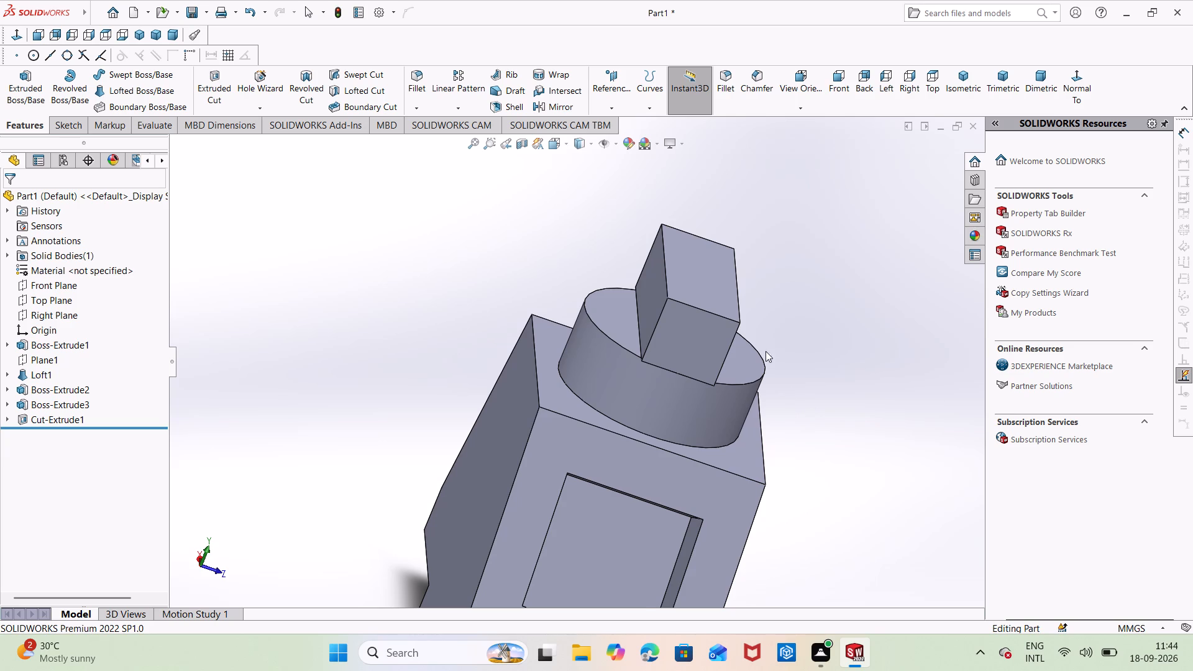
pyautogui.keyDown('ctrl'); pyautogui.scroll(-1, 788, 378); pyautogui.keyUp('ctrl')
pyautogui.keyDown('ctrl'); pyautogui.middleClick(788, 378); pyautogui.keyUp('ctrl')
pyautogui.scroll(-3, 788, 378)
pyautogui.scroll(4, 788, 378)
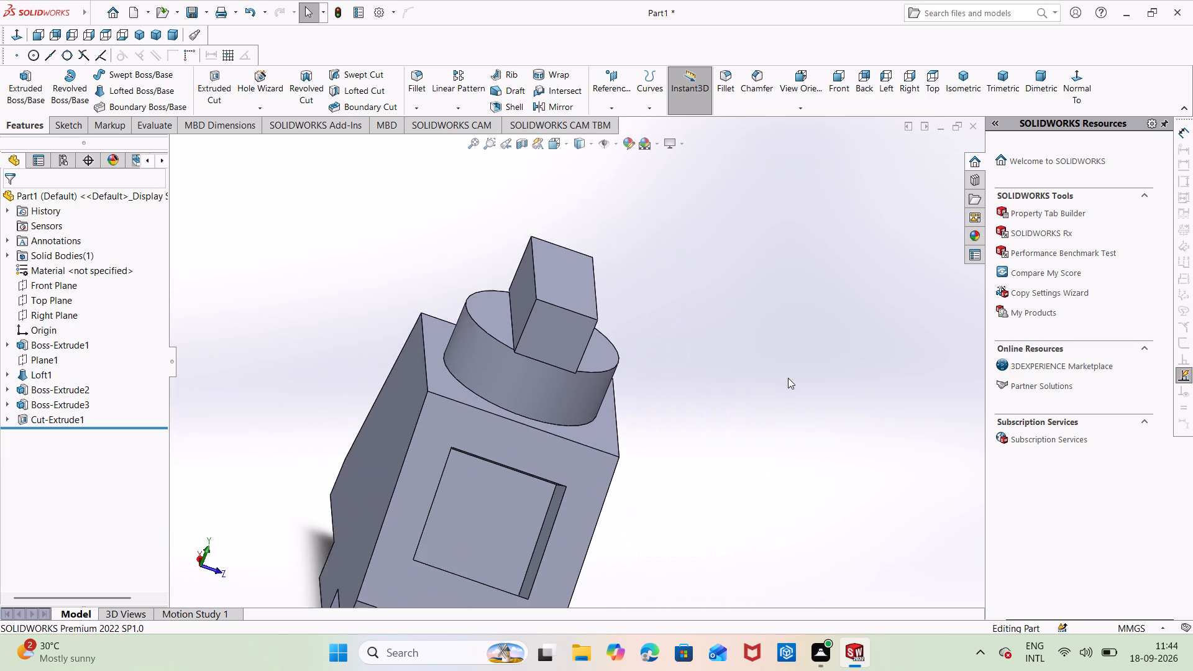
pyautogui.scroll(4, 788, 378)
pyautogui.moveTo(788, 378); pyautogui.dragTo(759, 357, button='middle')
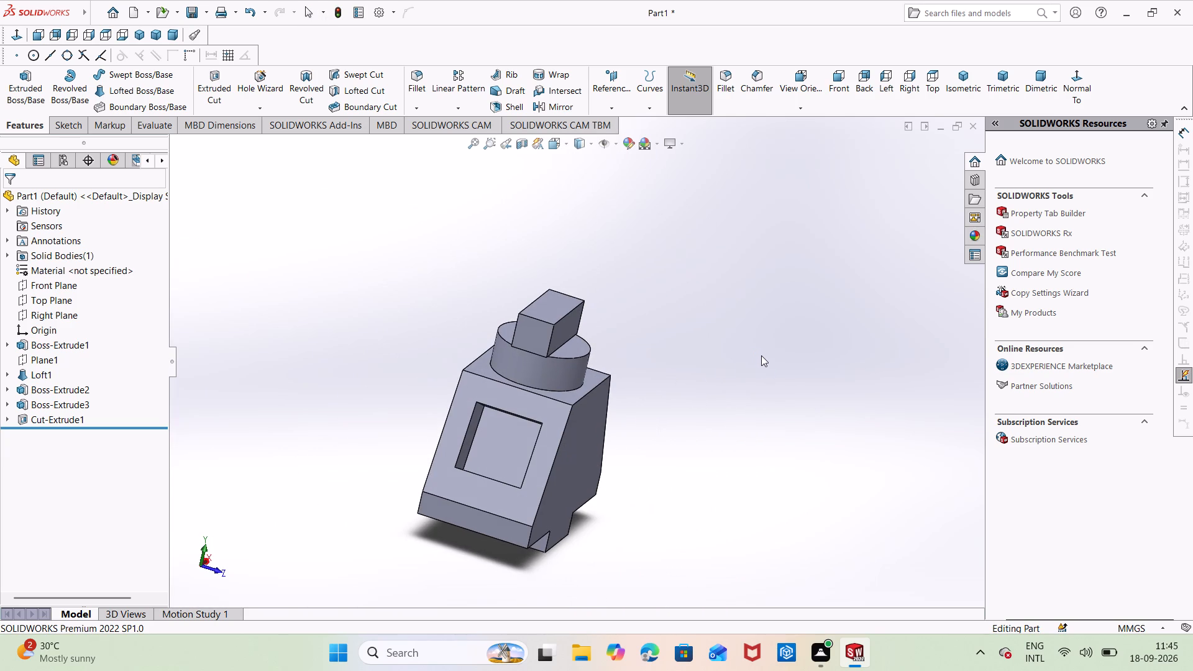
pyautogui.hotkey('ctrl', '7')
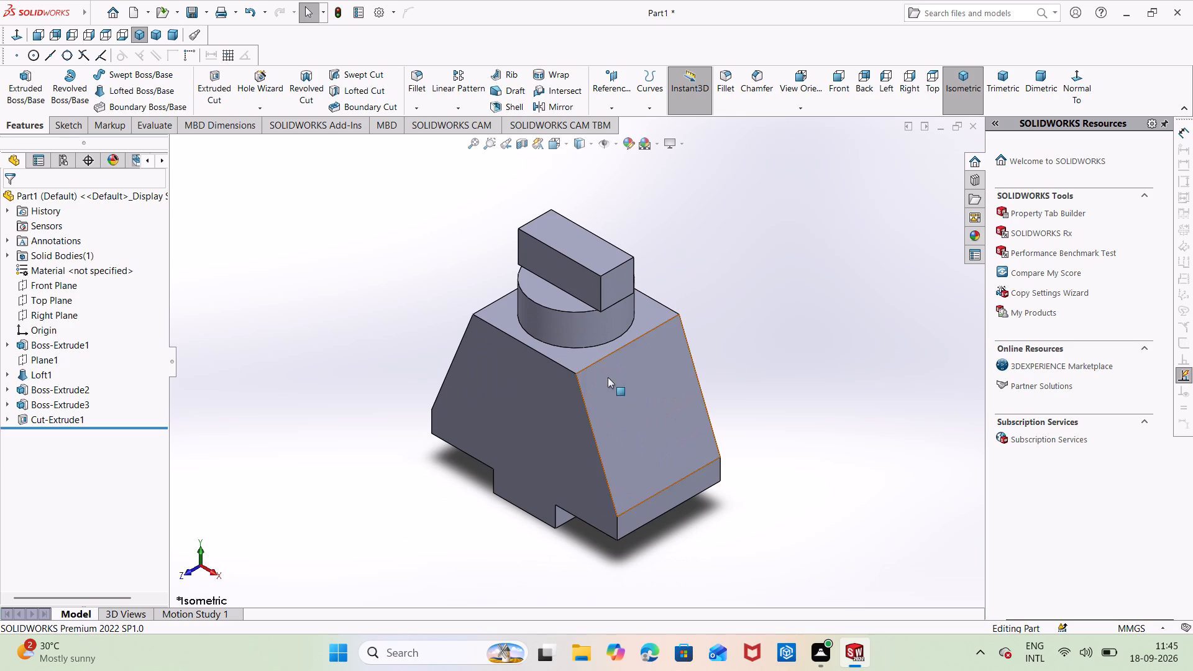
pyautogui.moveTo(650, 382); pyautogui.dragTo(662, 381, button='middle')
pyautogui.moveTo(662, 381); pyautogui.dragTo(733, 377, button='middle')
pyautogui.moveTo(18, 381); pyautogui.dragTo(126, 457, button='middle')
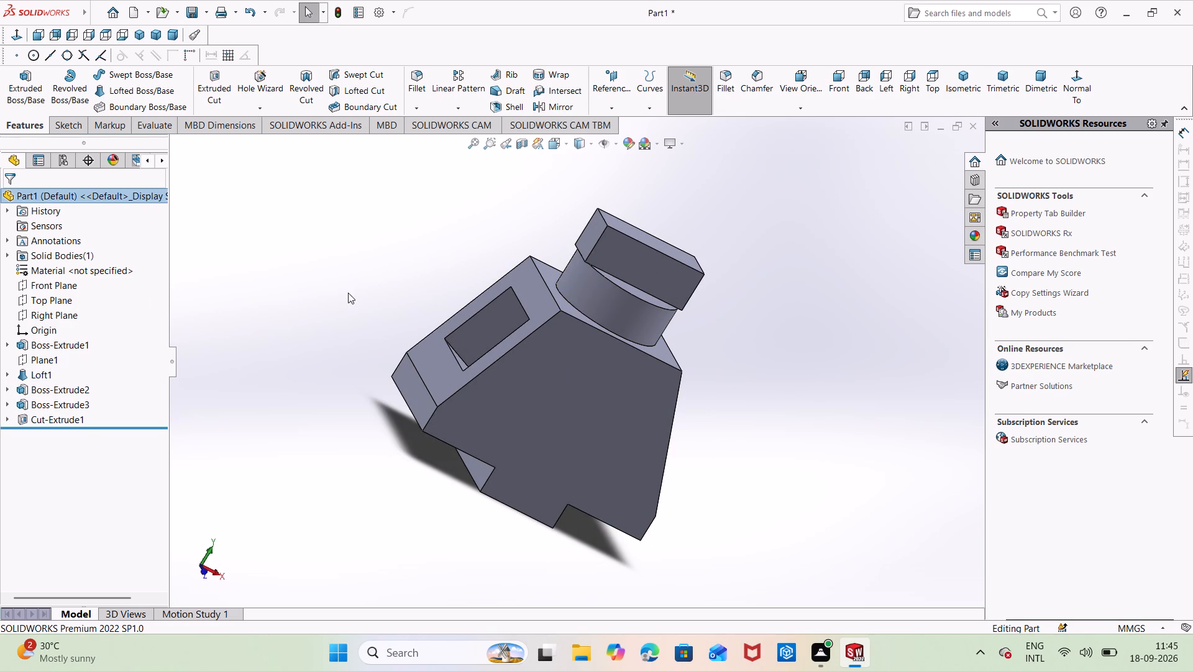
pyautogui.moveTo(352, 293); pyautogui.dragTo(464, 422, button='middle')
pyautogui.moveTo(413, 265); pyautogui.dragTo(368, 365, button='middle')
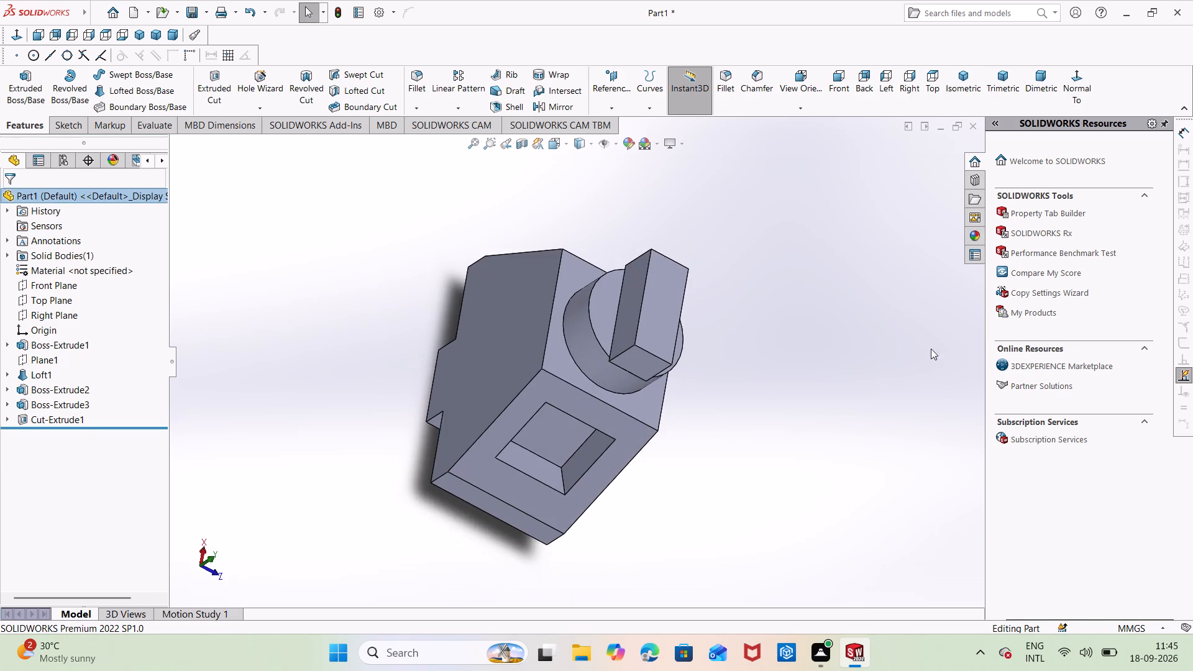
pyautogui.moveTo(930, 339); pyautogui.dragTo(849, 277, button='middle')
pyautogui.moveTo(524, 465); pyautogui.dragTo(591, 467, button='middle')
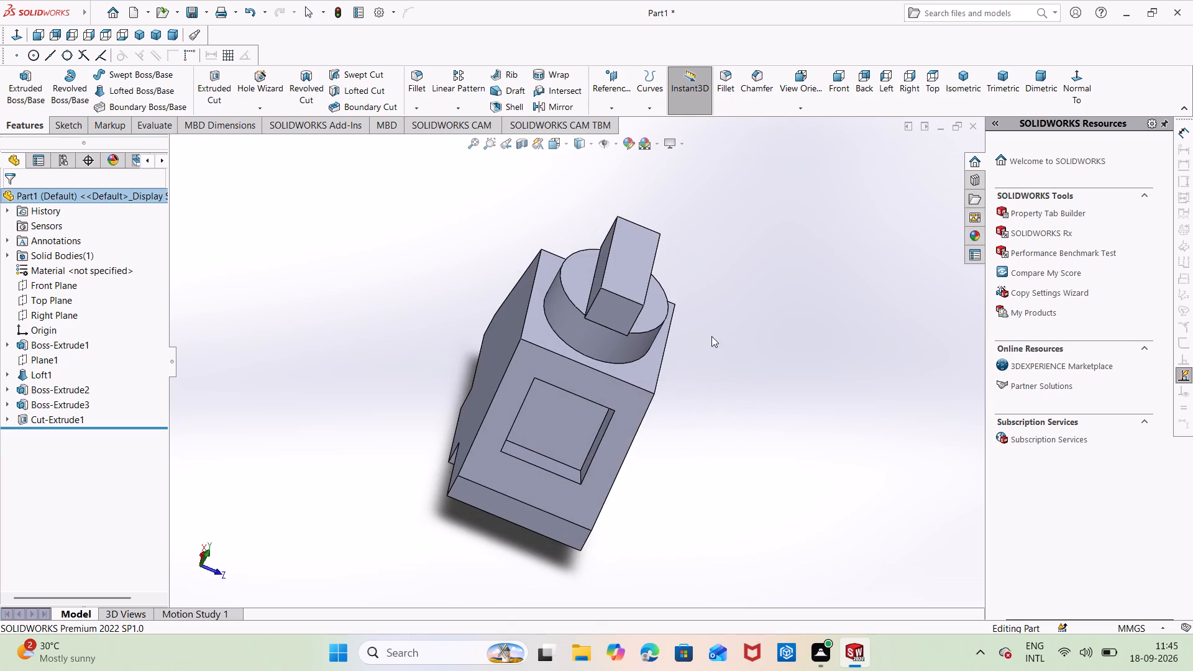
pyautogui.moveTo(711, 336); pyautogui.dragTo(686, 296, button='middle')
pyautogui.moveTo(421, 583); pyautogui.dragTo(454, 596, button='middle')
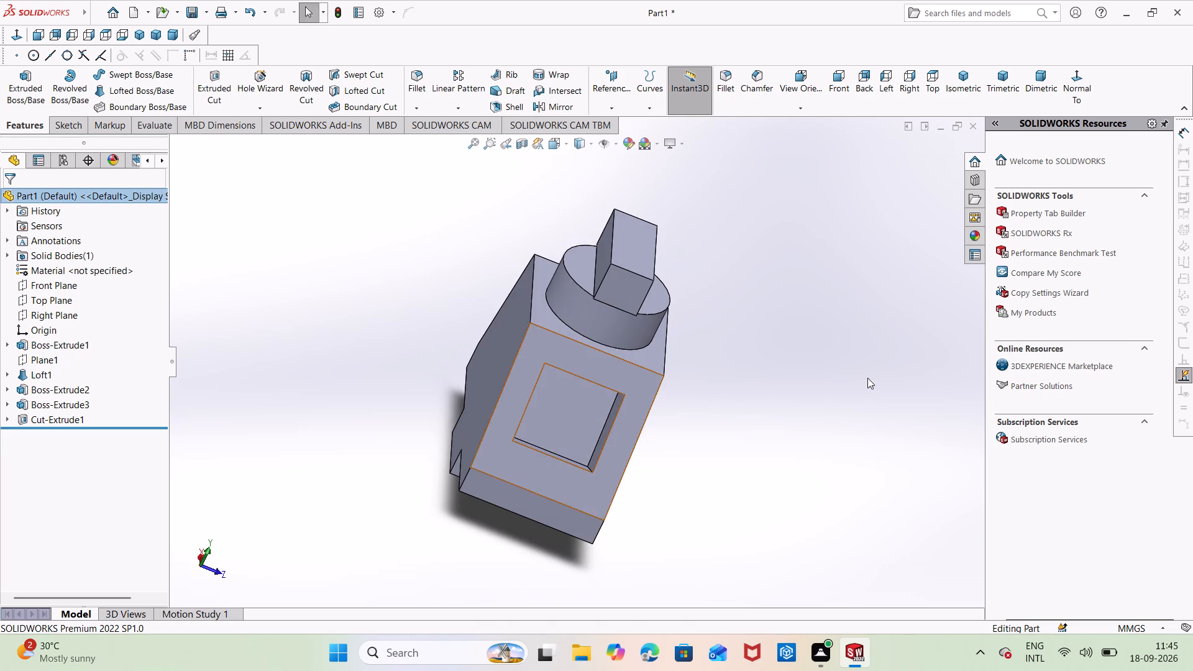
pyautogui.moveTo(869, 378); pyautogui.dragTo(826, 334, button='middle')
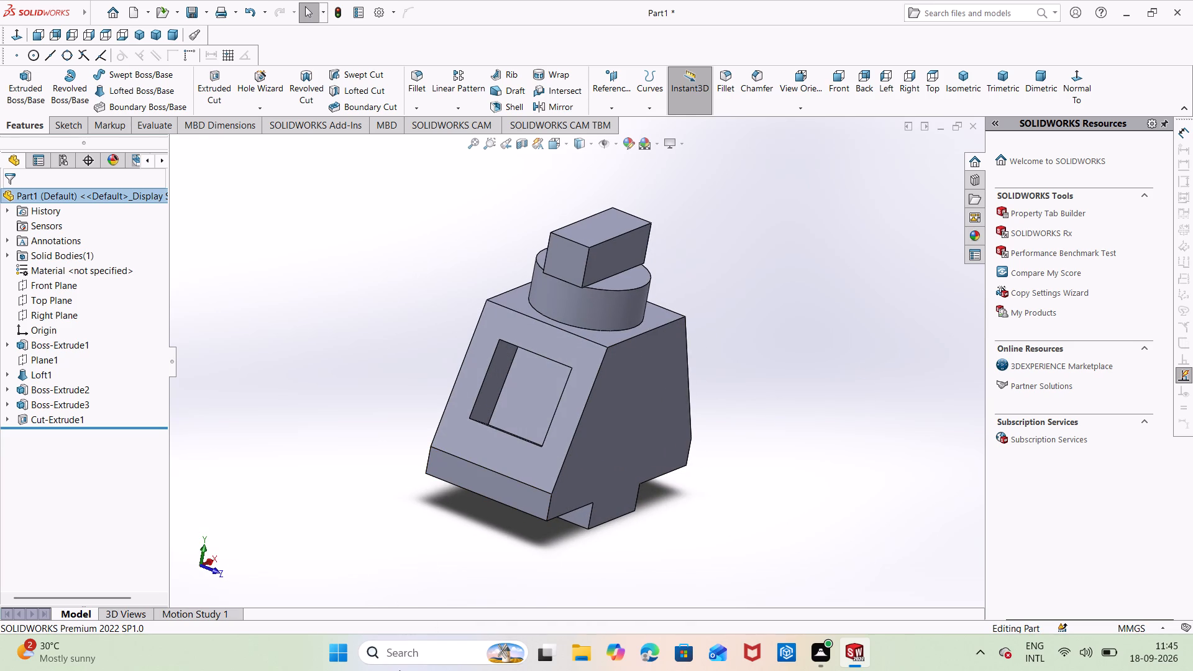
# Save the finished part in the Documents folder under the file name sf1.
pyautogui.hotkey('ctrl', 's')
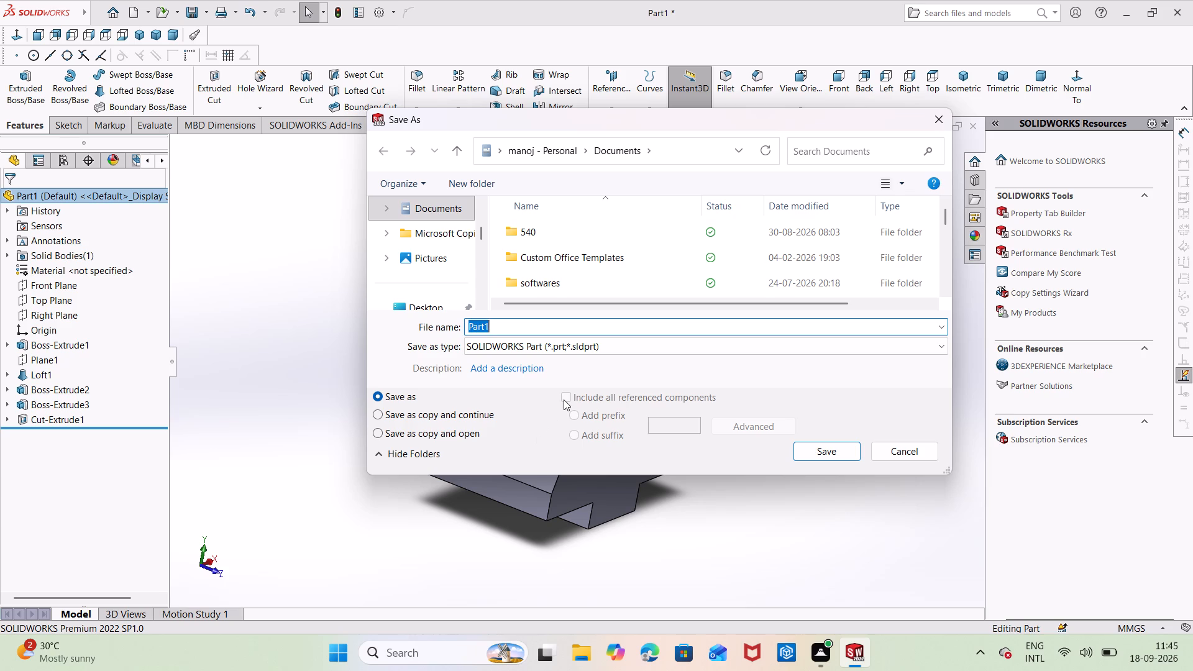
pyautogui.press('BackSpace')
pyautogui.press('s')
pyautogui.write('f1')
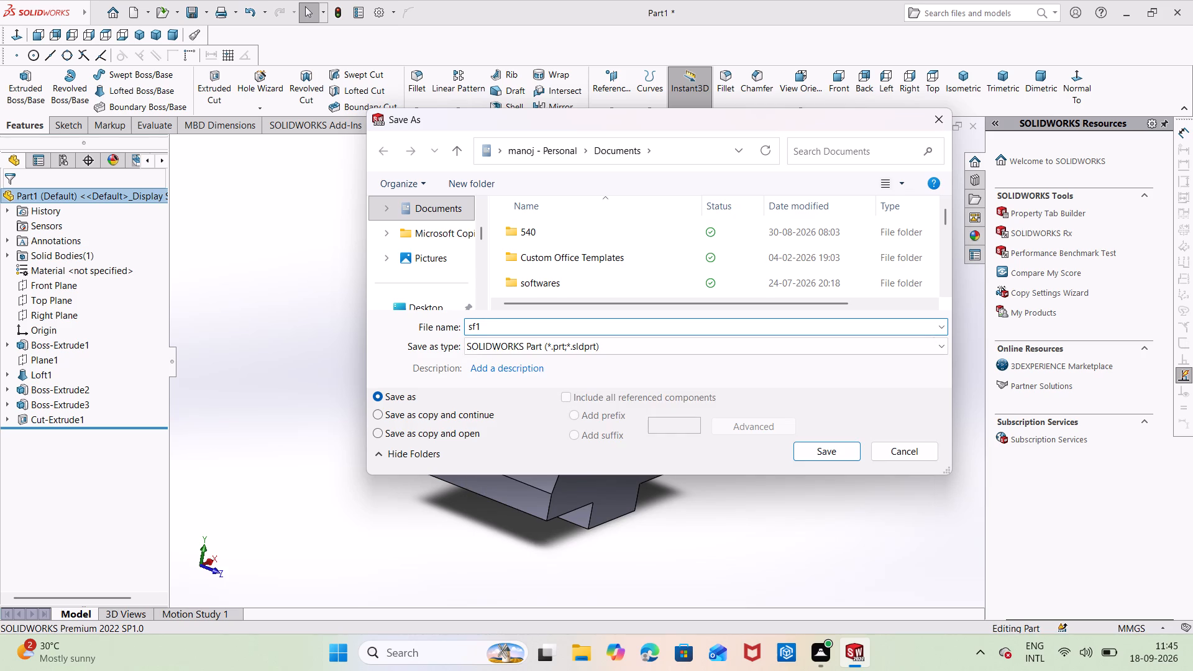
pyautogui.click(820, 457)
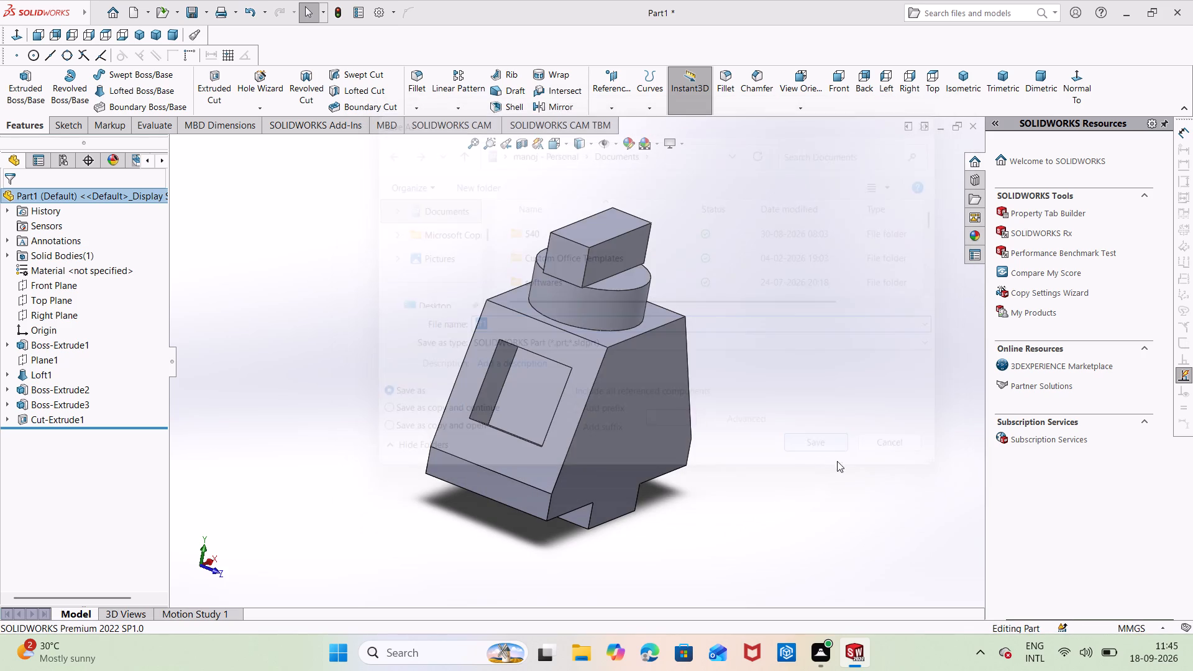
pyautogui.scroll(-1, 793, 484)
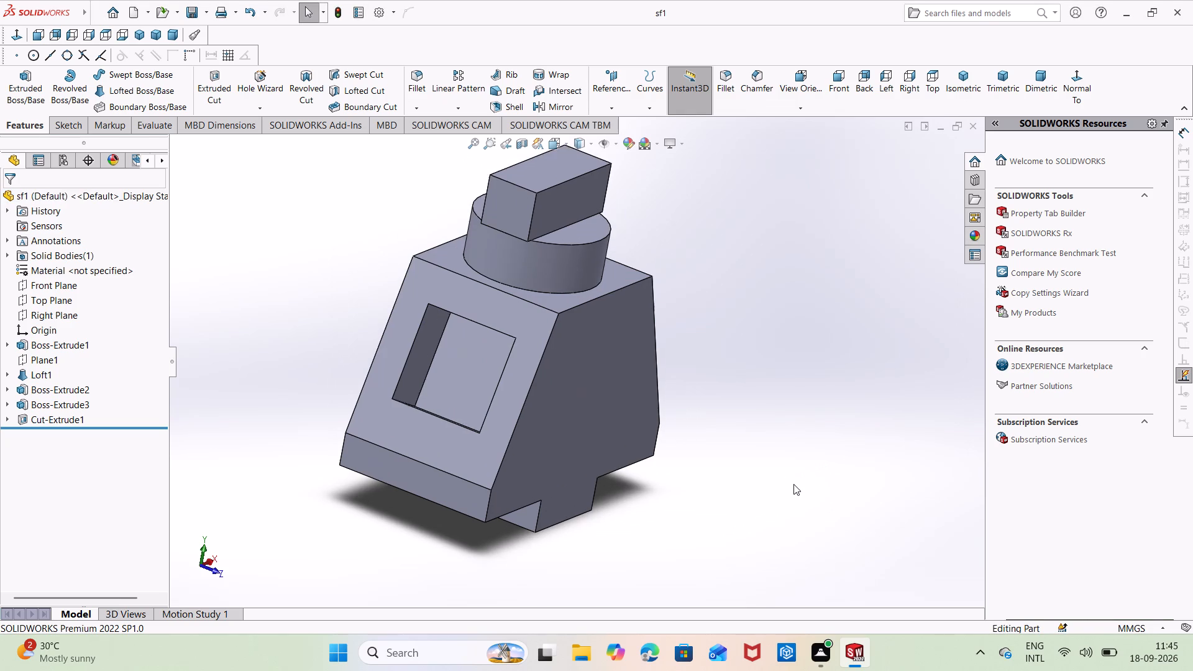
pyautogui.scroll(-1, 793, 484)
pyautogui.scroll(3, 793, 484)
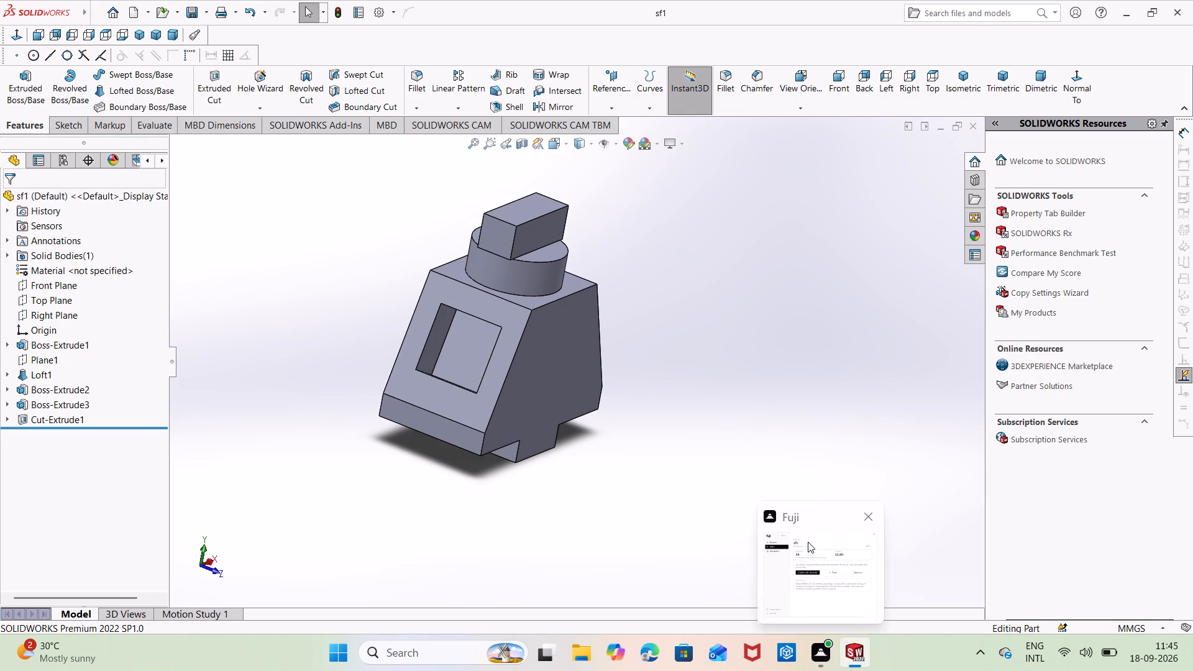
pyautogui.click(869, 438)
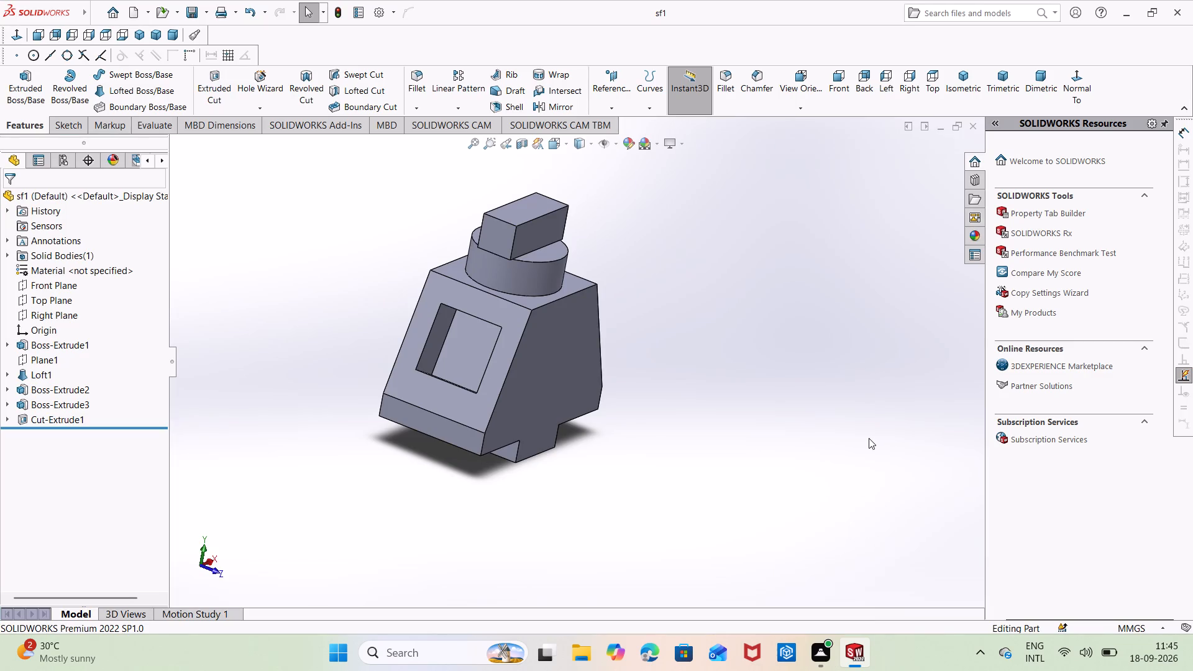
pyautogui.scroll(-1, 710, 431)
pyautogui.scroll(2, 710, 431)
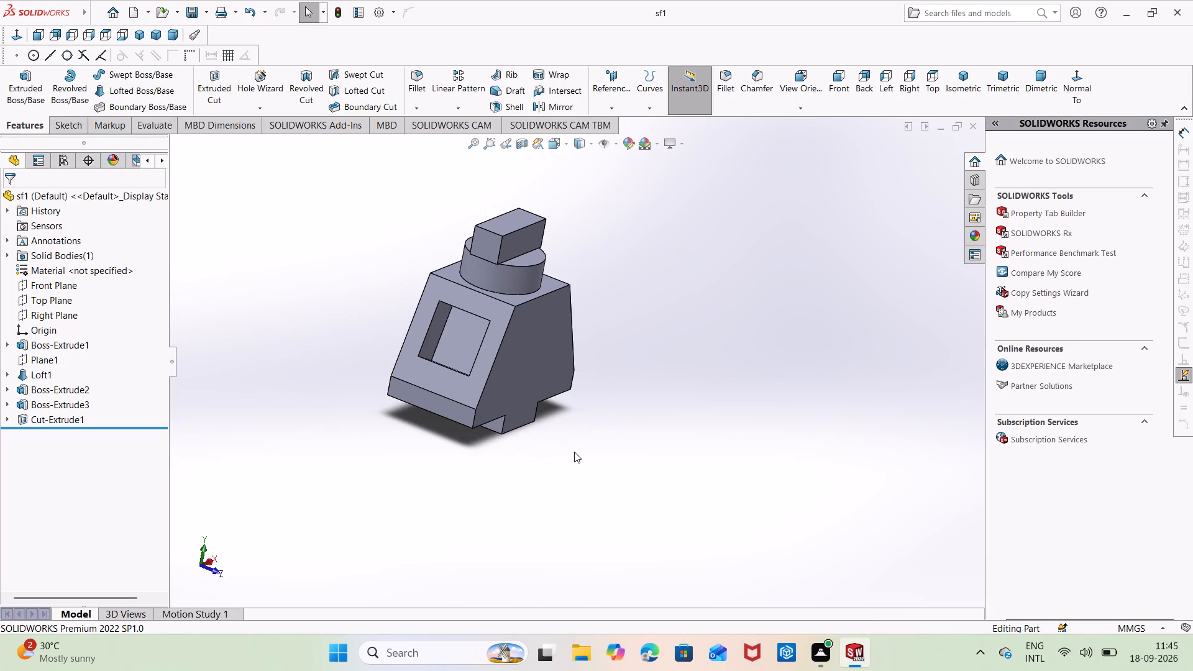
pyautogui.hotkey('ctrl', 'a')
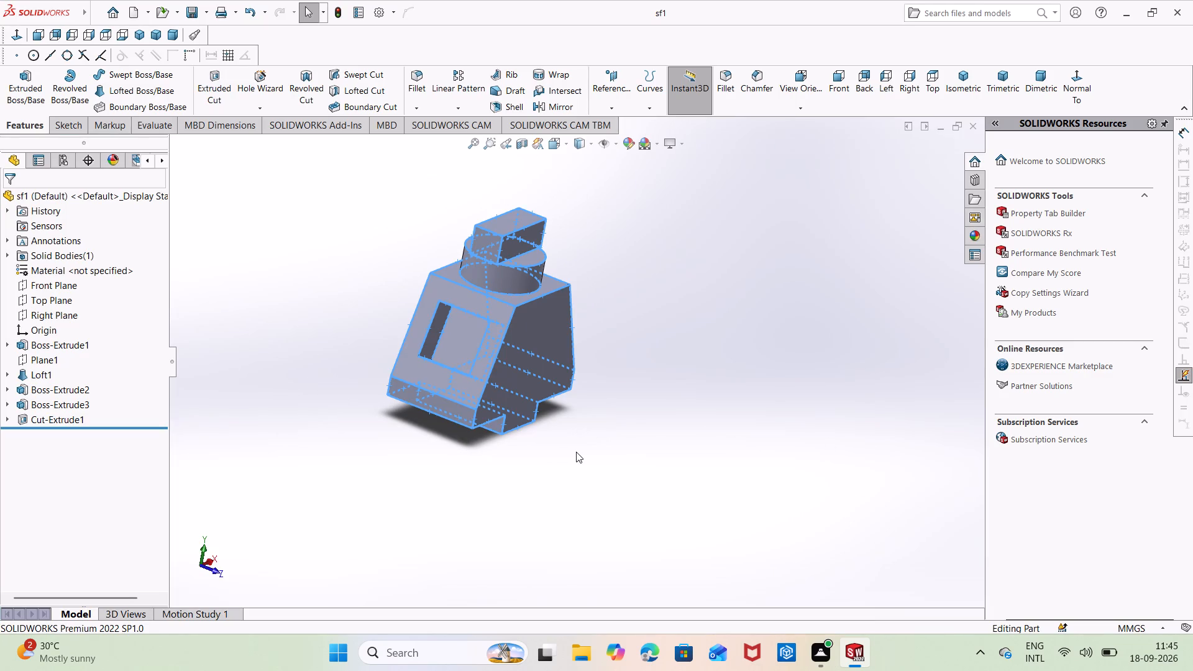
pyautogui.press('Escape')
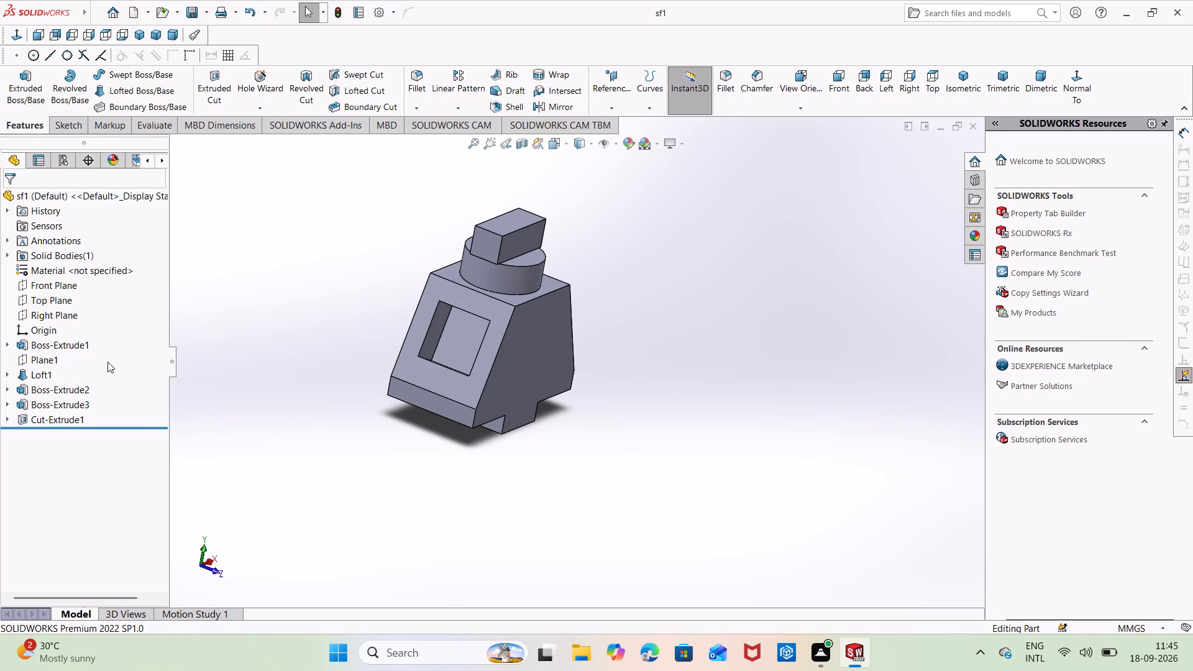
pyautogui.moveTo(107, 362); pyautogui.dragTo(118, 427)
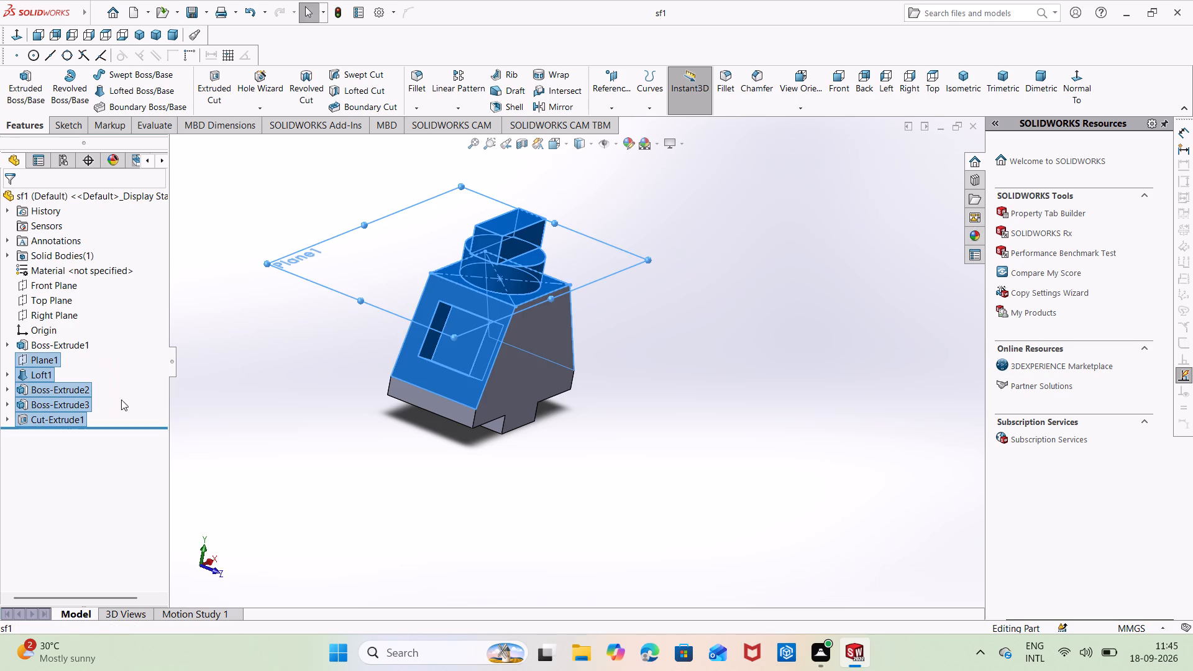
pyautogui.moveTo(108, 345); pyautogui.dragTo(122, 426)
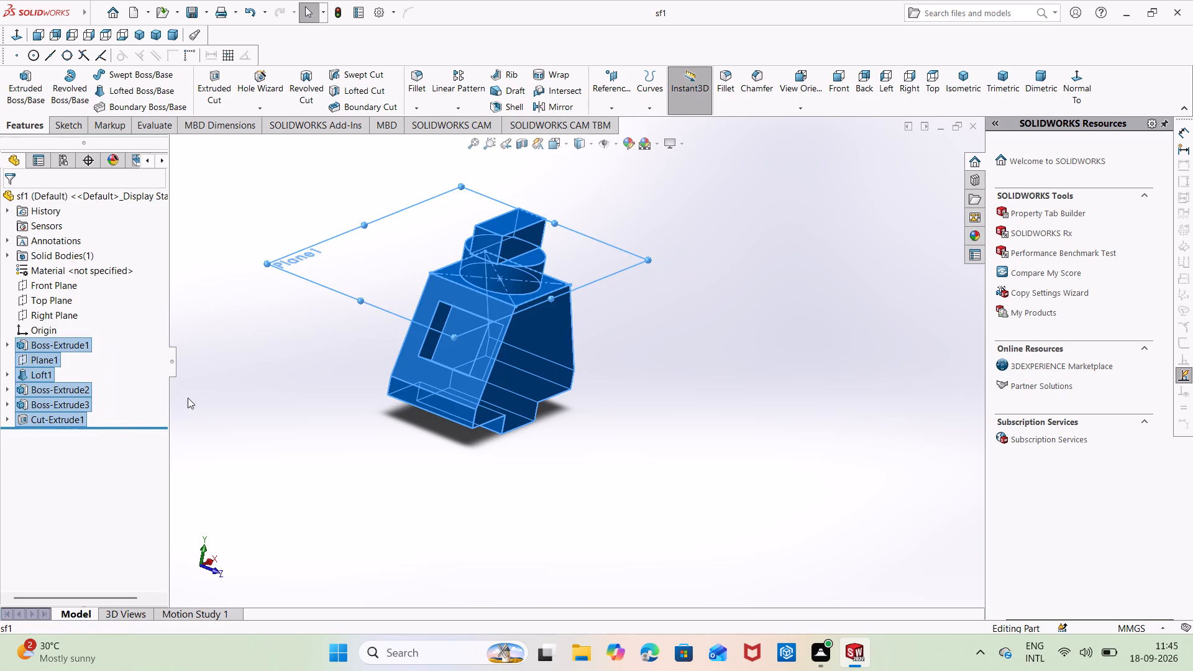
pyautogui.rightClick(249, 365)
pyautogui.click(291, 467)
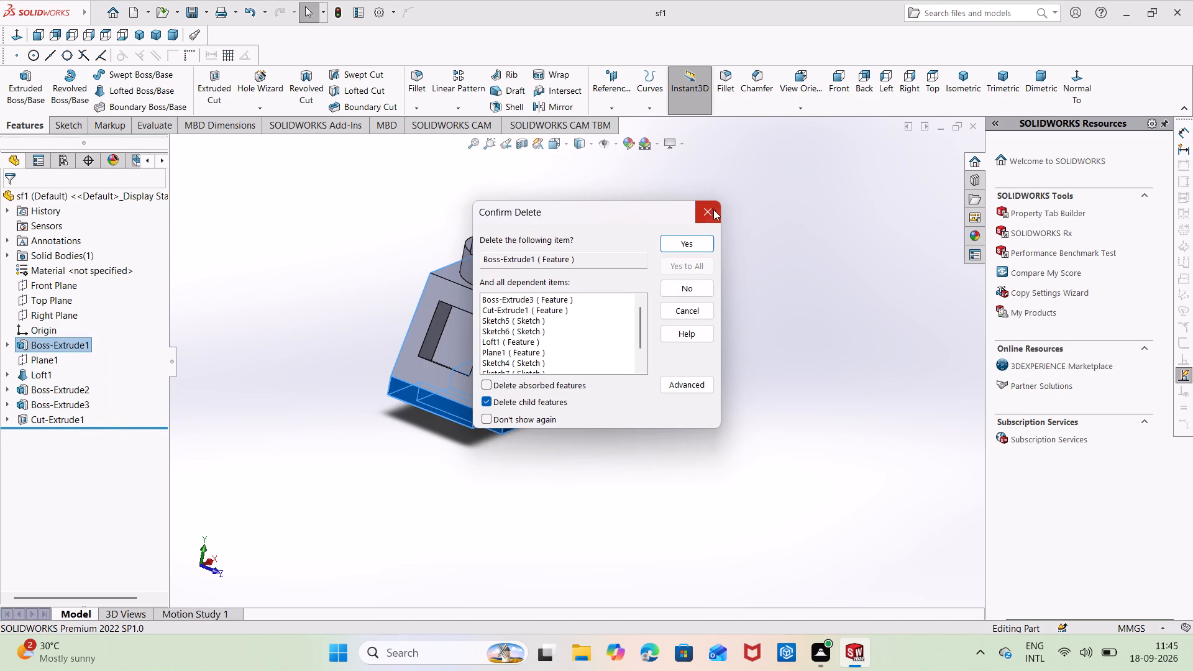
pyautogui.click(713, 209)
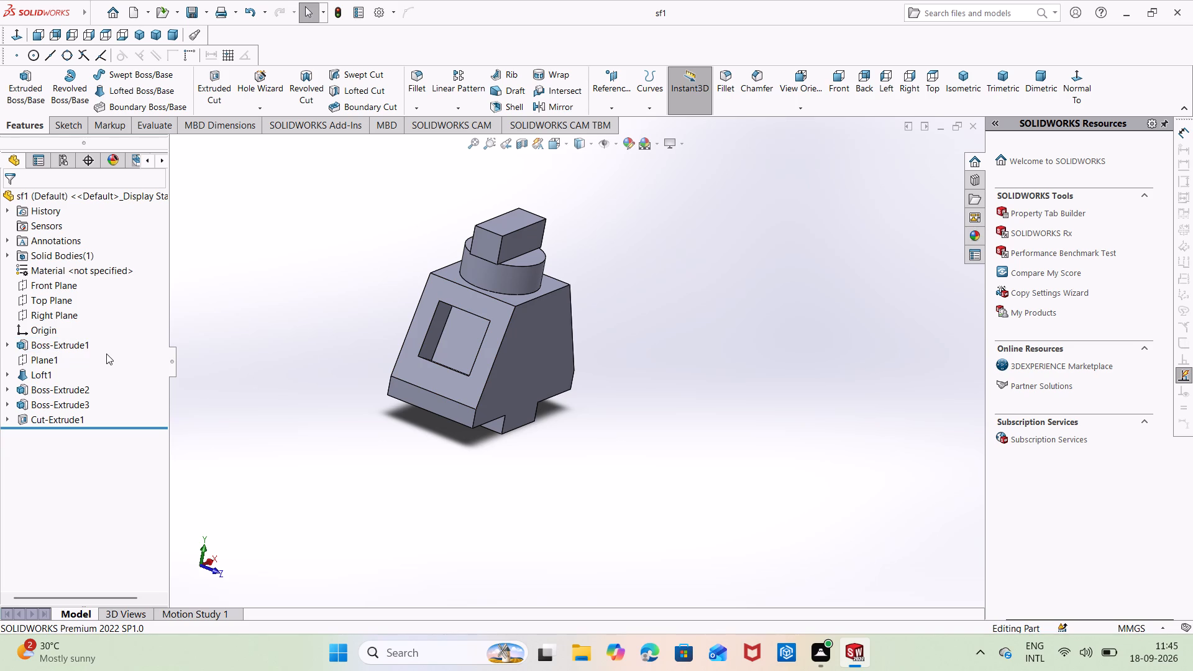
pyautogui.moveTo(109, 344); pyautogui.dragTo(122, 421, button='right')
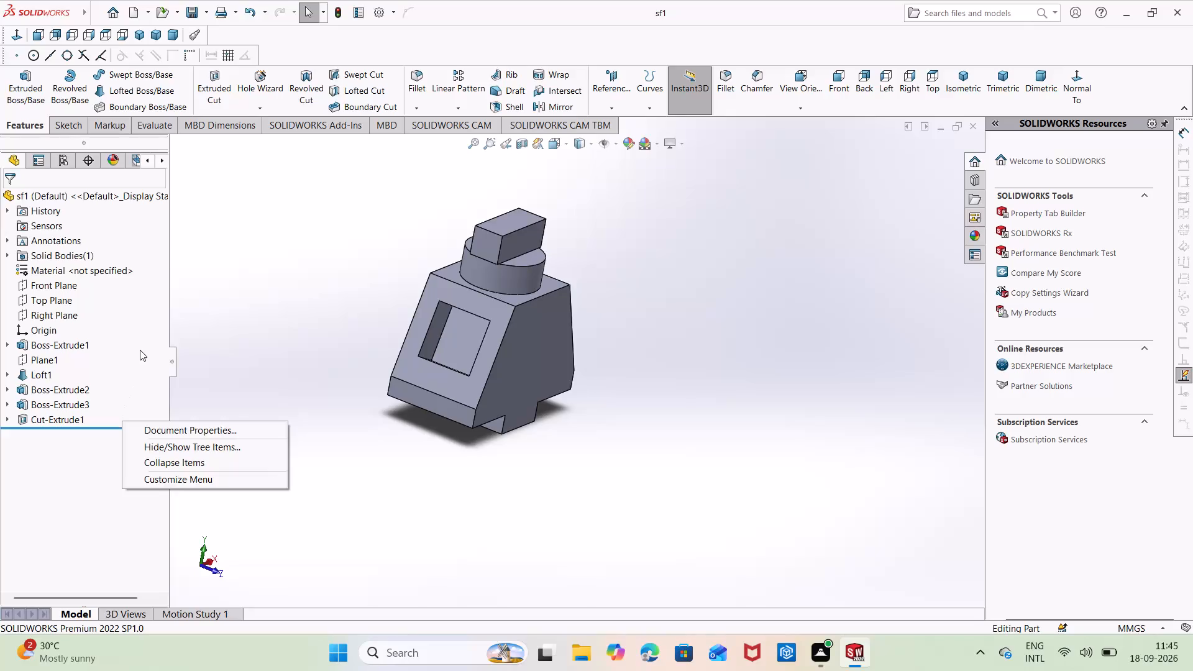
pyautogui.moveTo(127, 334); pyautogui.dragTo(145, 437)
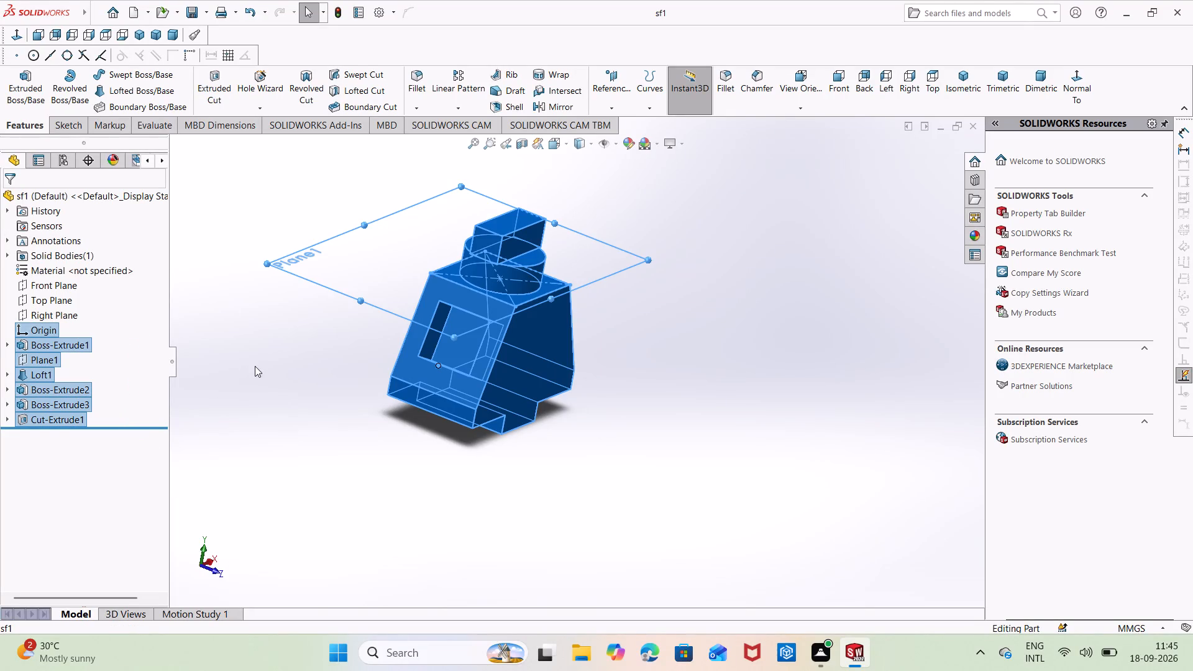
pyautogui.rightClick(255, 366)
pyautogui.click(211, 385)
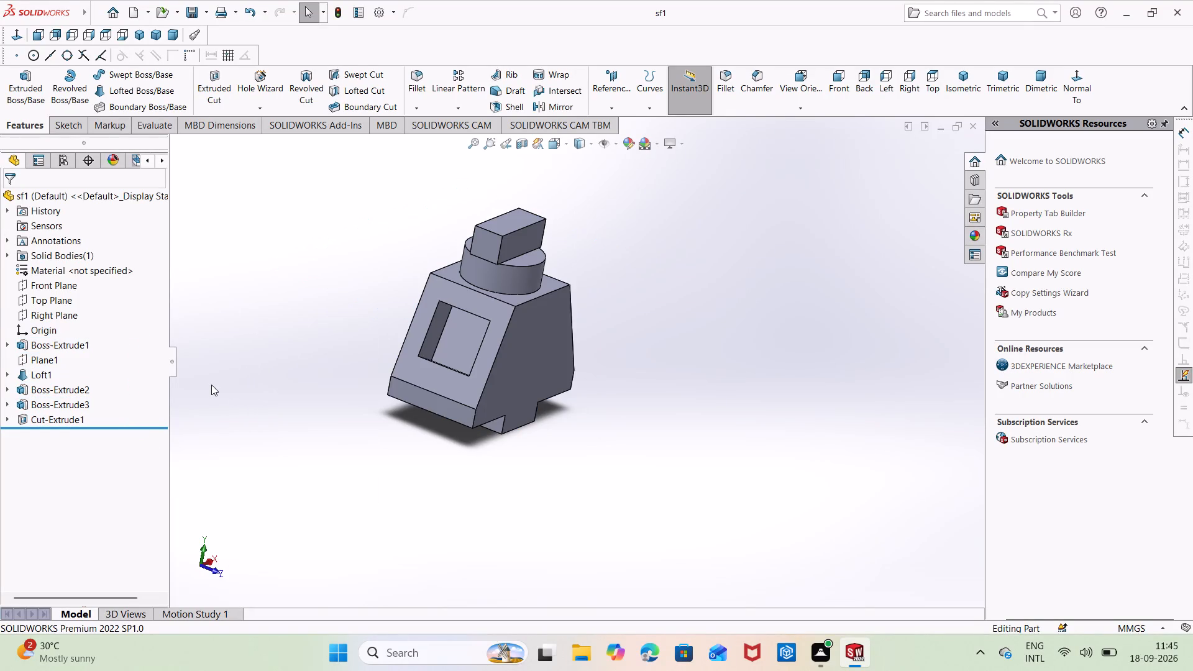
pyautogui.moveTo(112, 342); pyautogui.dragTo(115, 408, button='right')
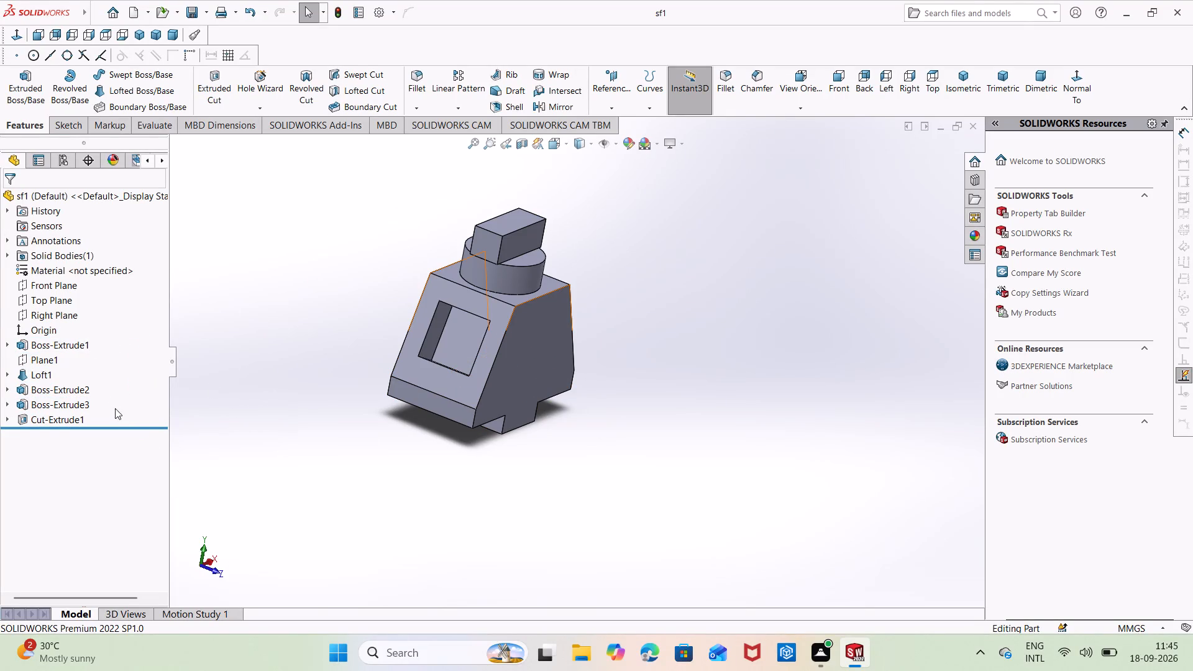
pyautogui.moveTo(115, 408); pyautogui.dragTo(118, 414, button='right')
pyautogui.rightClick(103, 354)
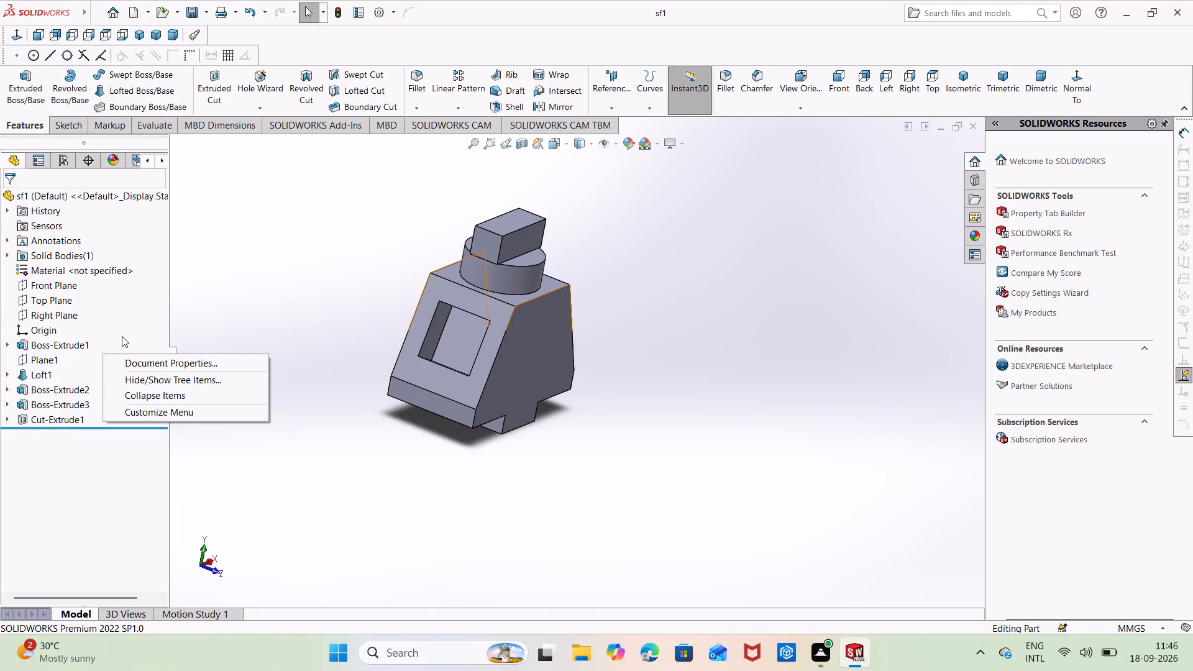
# Delete all the part's features from Boss-Extrude1 through Cut-Extrude1, including Plane1, Loft1 and their dependent items.
pyautogui.moveTo(121, 342); pyautogui.dragTo(129, 425)
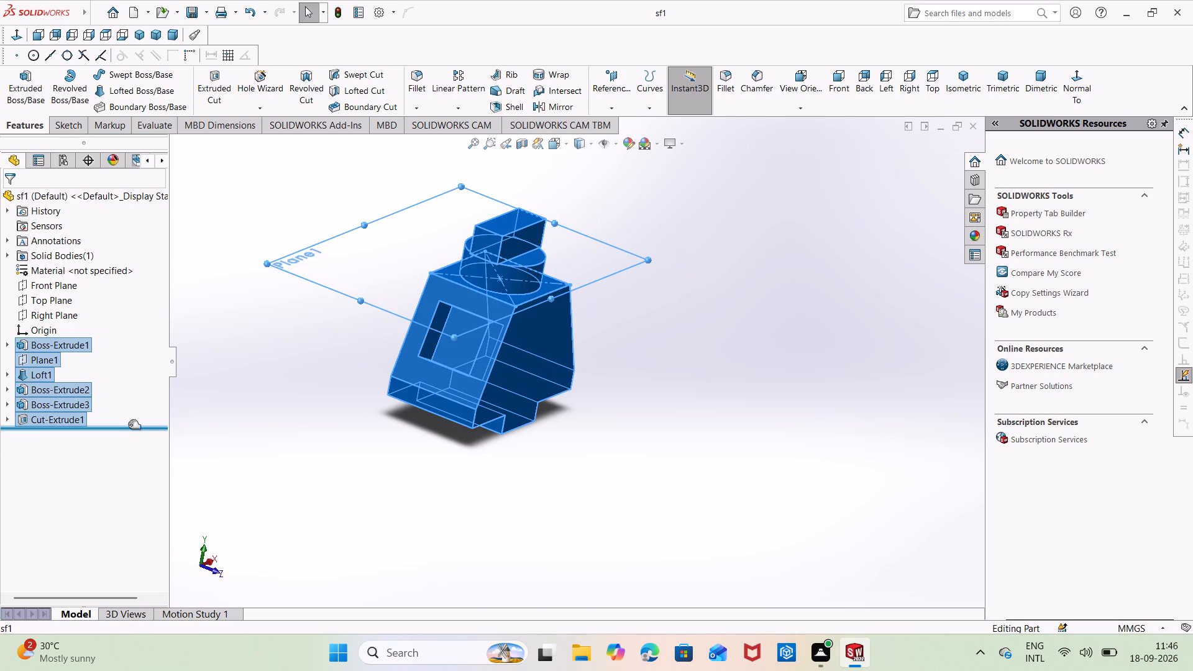
pyautogui.rightClick(188, 369)
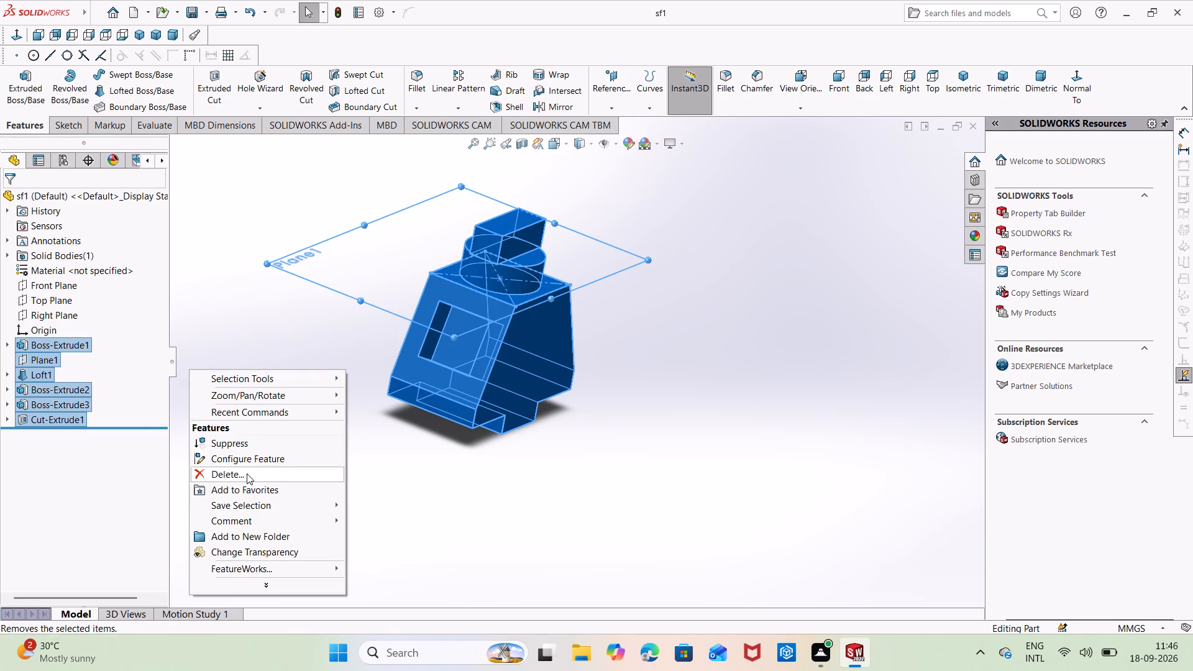
pyautogui.click(247, 473)
pyautogui.click(683, 244)
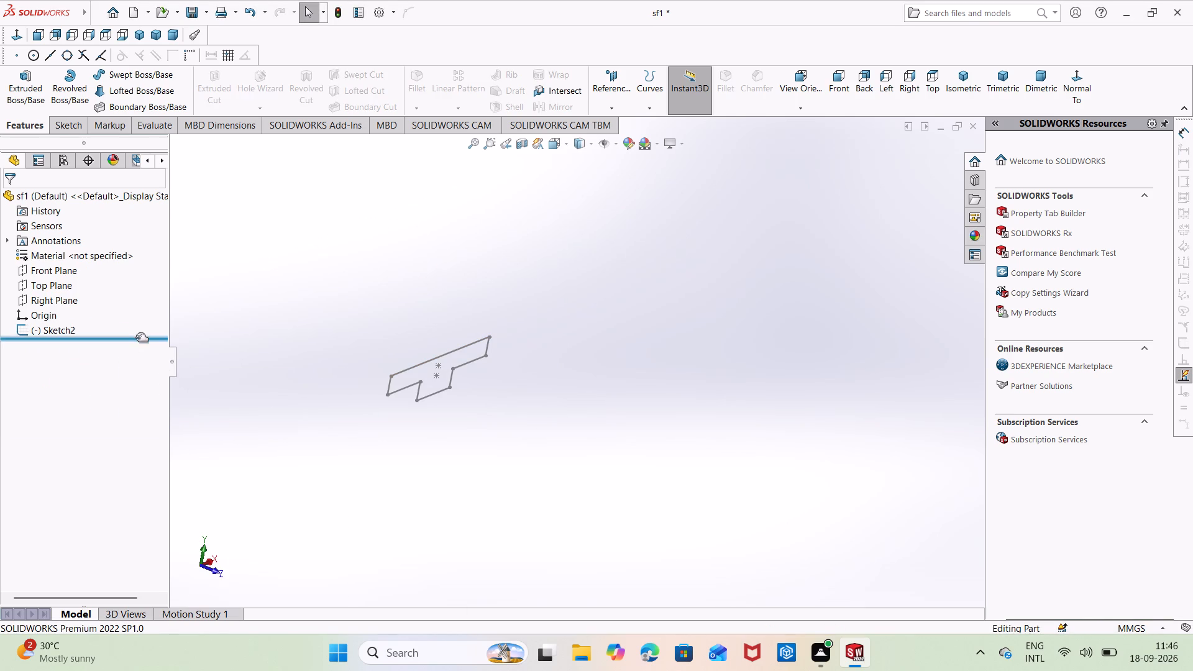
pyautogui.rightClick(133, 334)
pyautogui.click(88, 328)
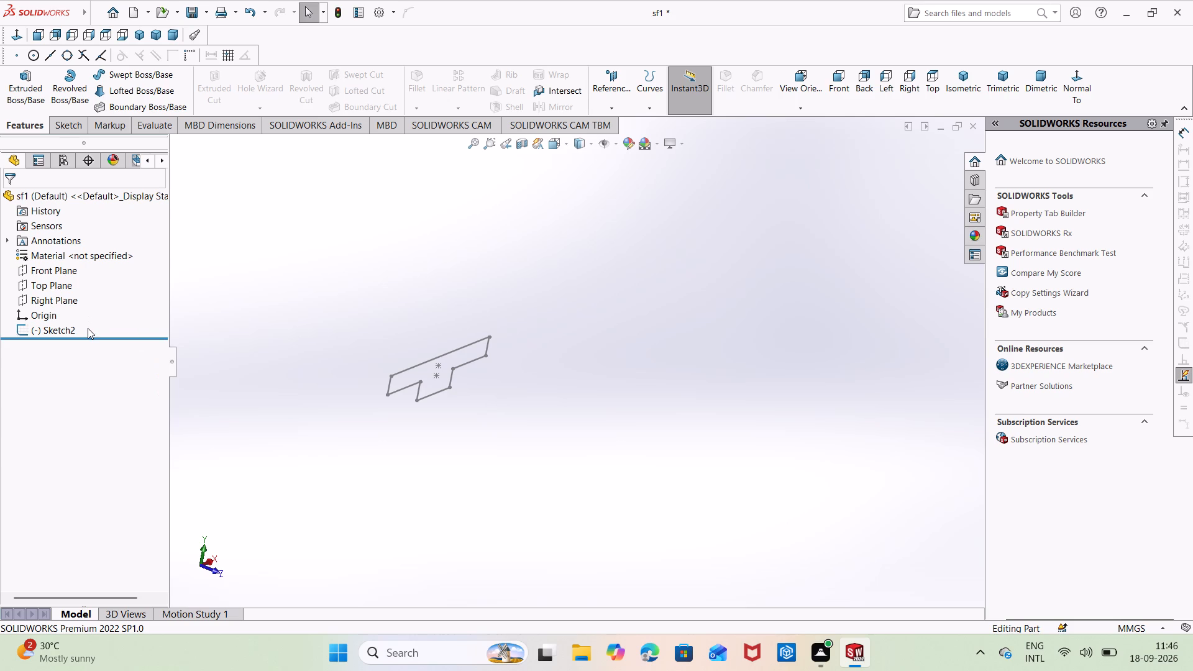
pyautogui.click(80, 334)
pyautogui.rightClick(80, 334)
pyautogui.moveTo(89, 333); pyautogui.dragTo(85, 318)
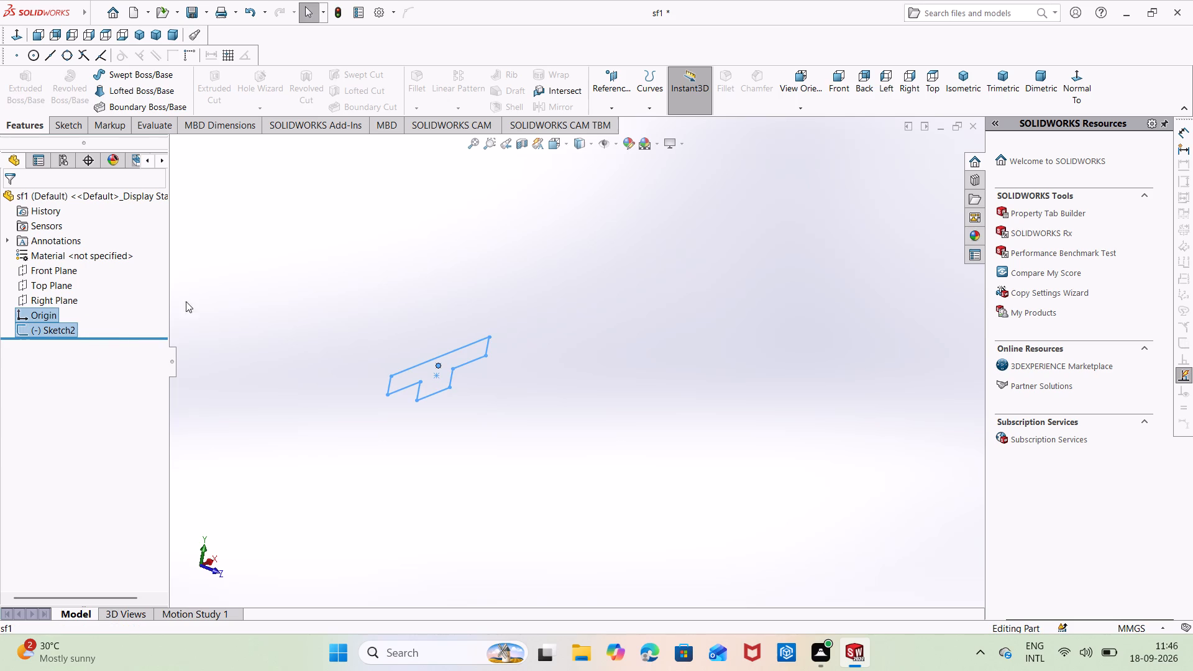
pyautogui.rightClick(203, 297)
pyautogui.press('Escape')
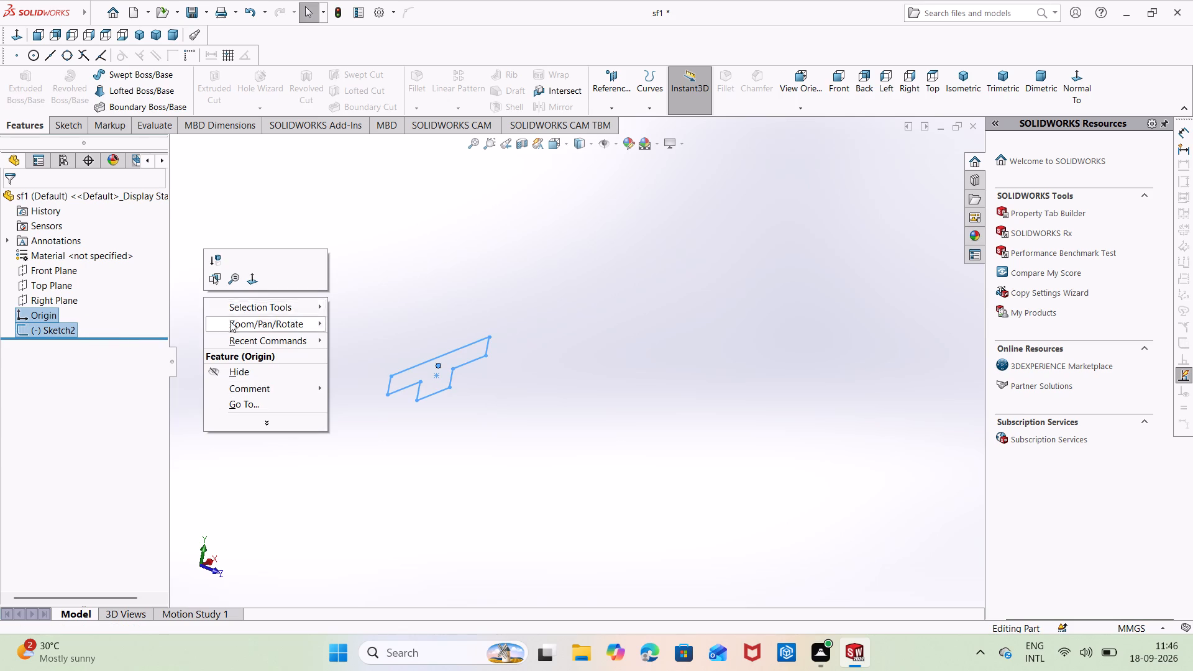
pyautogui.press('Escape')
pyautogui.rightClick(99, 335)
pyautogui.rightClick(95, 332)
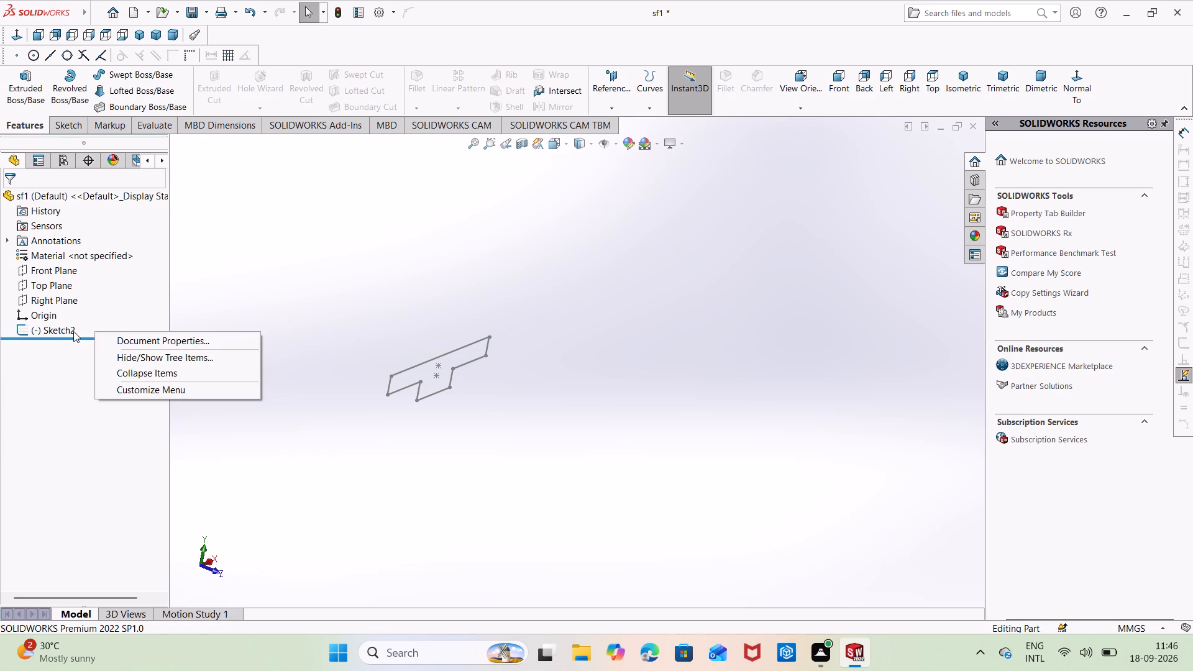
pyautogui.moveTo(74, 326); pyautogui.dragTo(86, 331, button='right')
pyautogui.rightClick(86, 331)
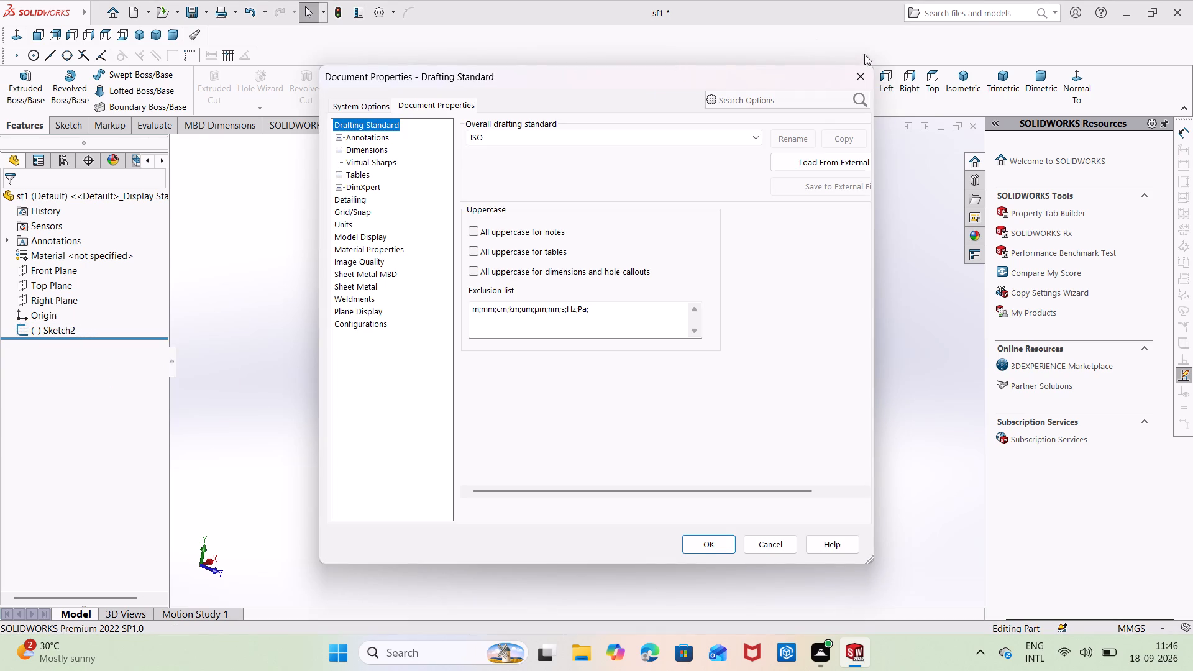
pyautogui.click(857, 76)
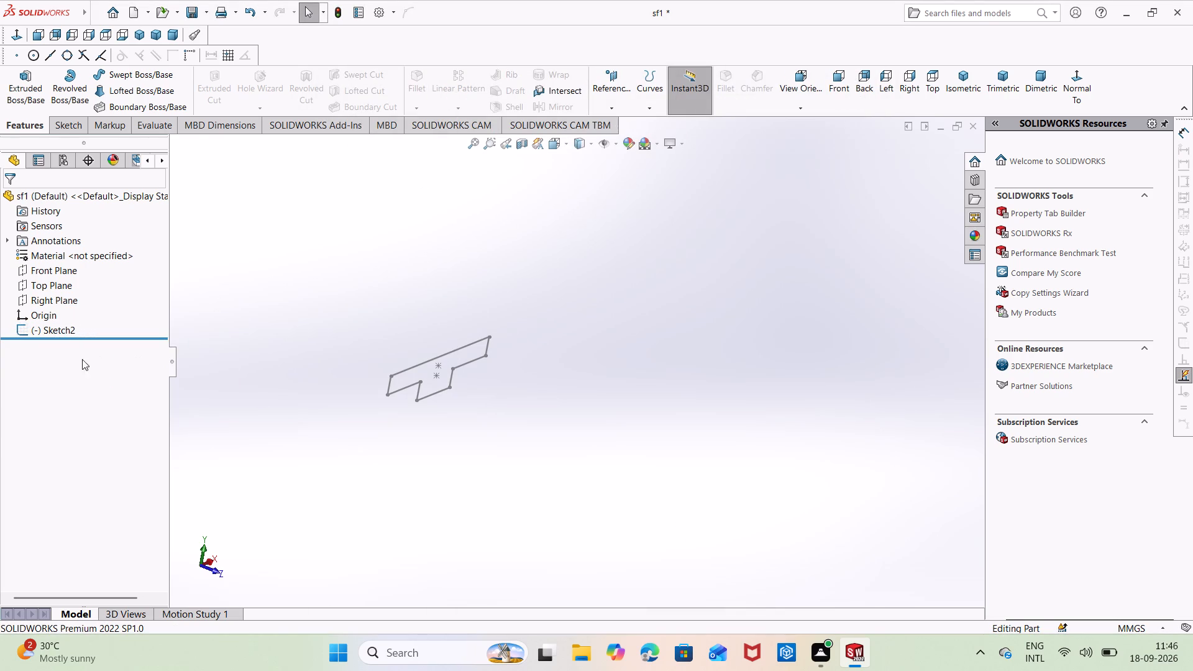
# Delete the leftover T-shaped profile sketch, Sketch2, from the part.
pyautogui.rightClick(58, 333)
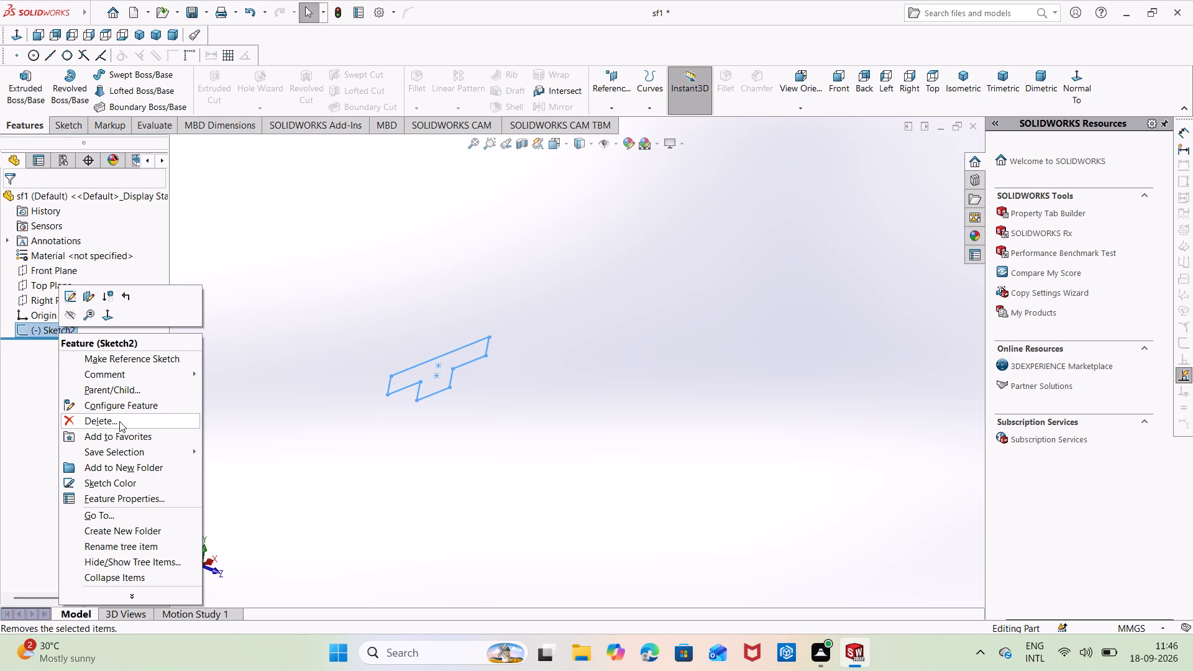
pyautogui.click(119, 421)
pyautogui.click(697, 249)
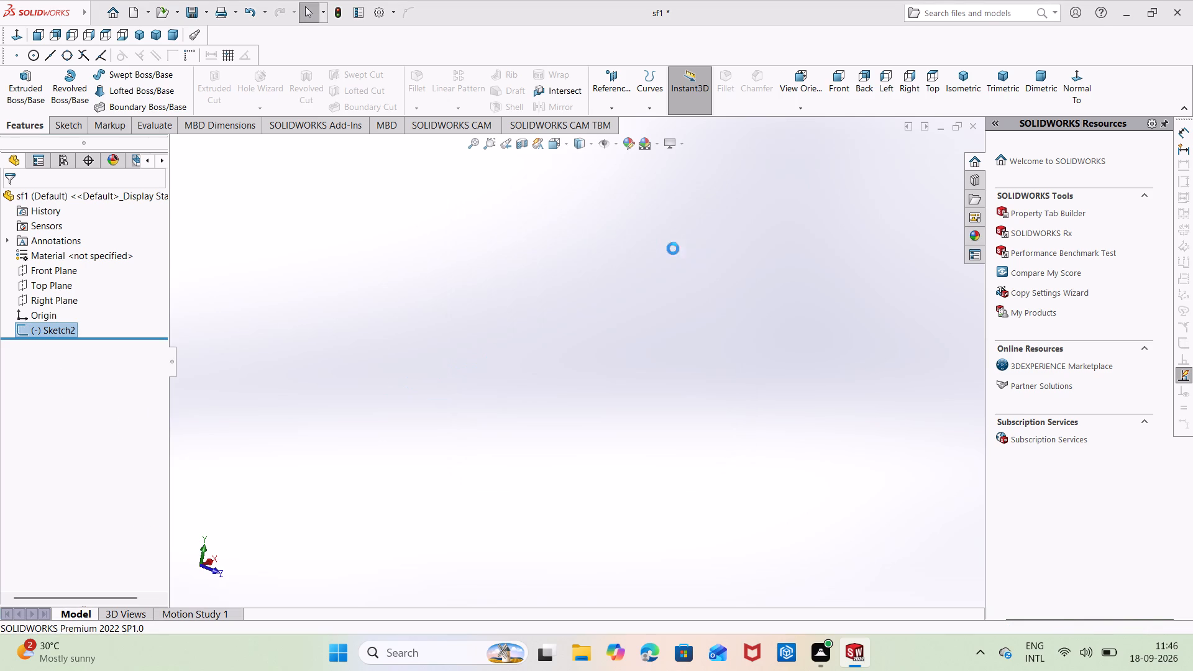
# Start a sketch on the Front Plane and draw a circle of about 44 mm radius centred on the origin.
pyautogui.rightClick(47, 272)
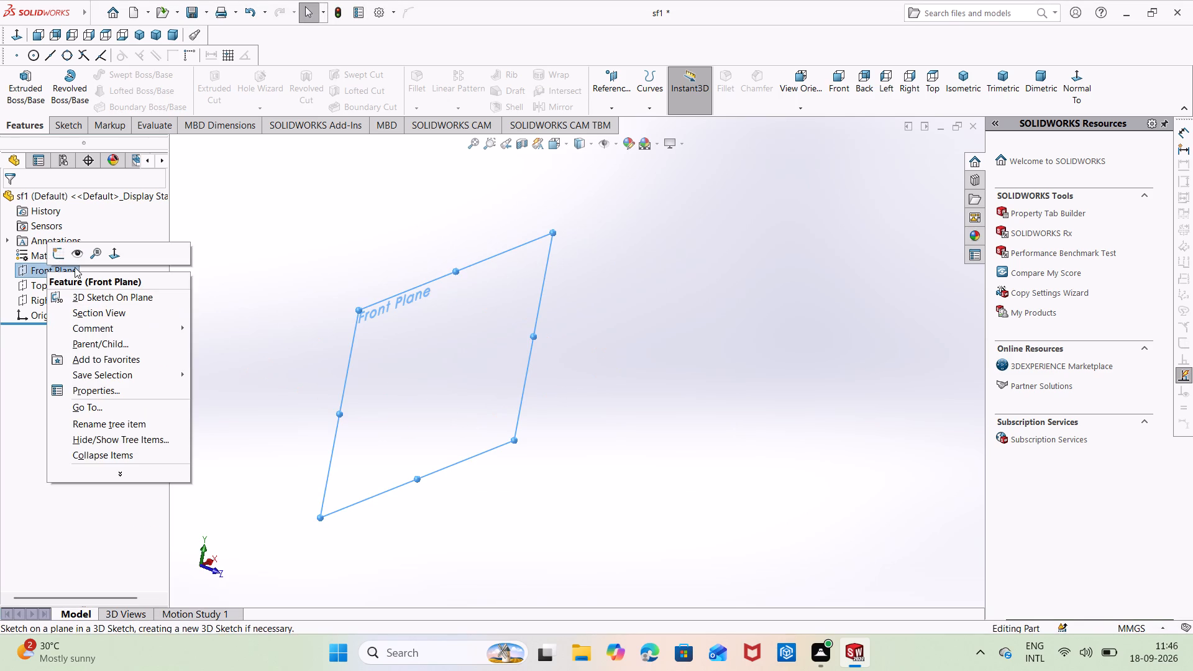
pyautogui.click(61, 258)
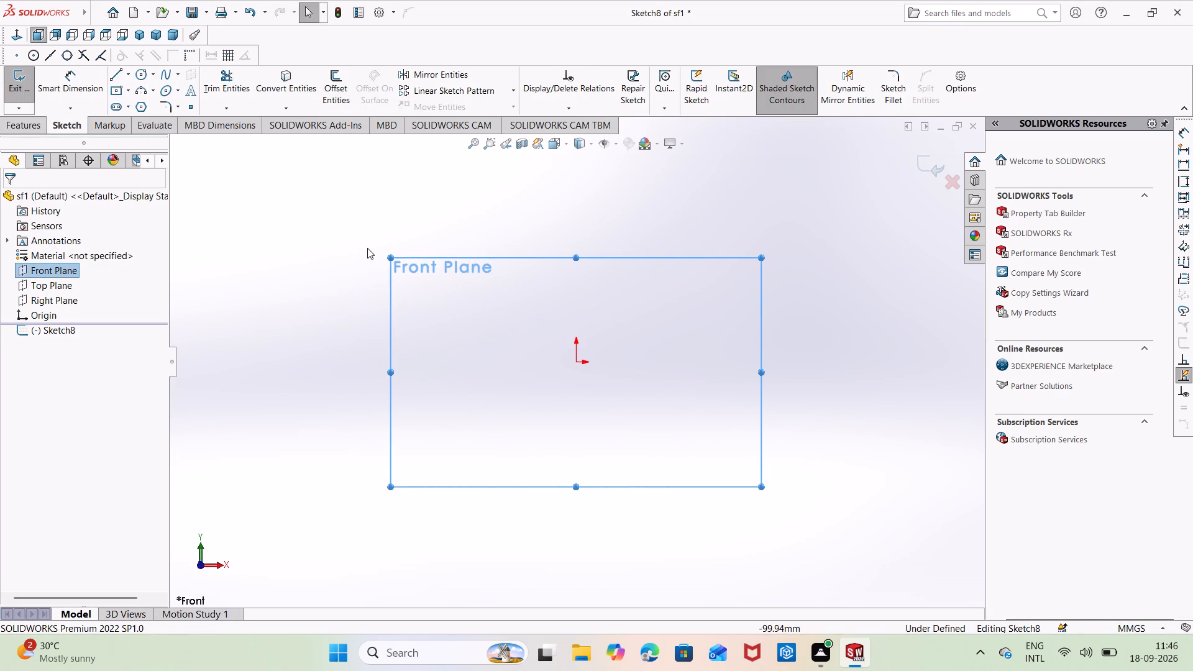
pyautogui.click(383, 212)
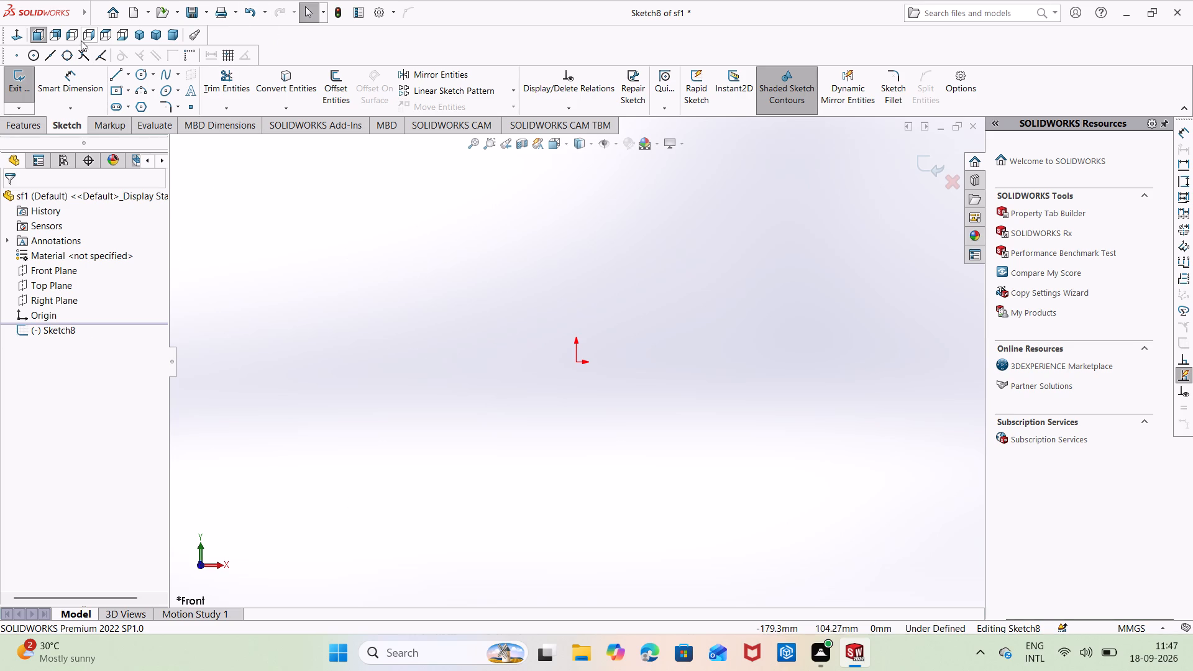
pyautogui.moveTo(406, 380); pyautogui.dragTo(463, 283, button='right')
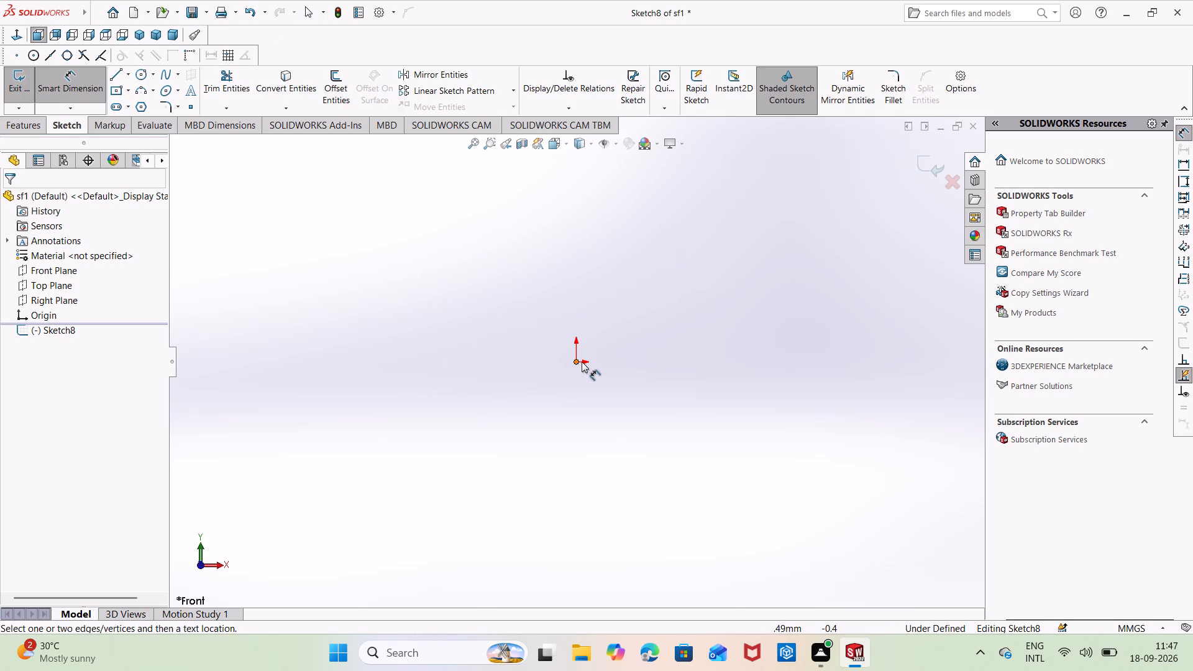
pyautogui.click(574, 360)
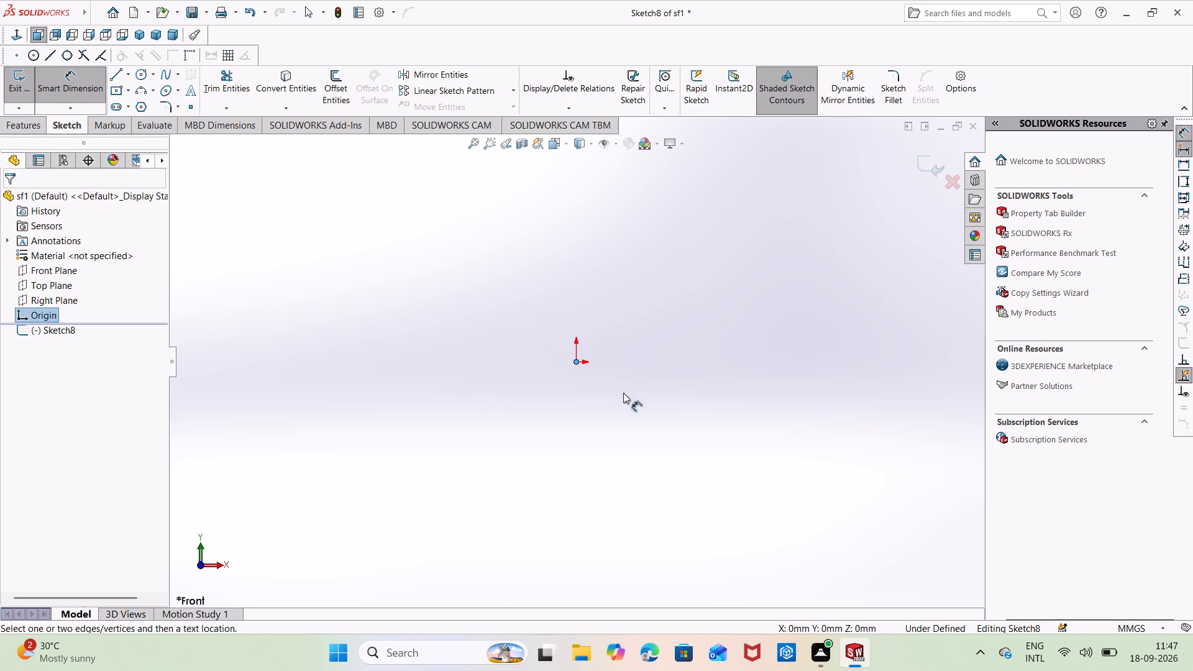
pyautogui.click(575, 361)
pyautogui.moveTo(618, 391); pyautogui.dragTo(700, 426, button='right')
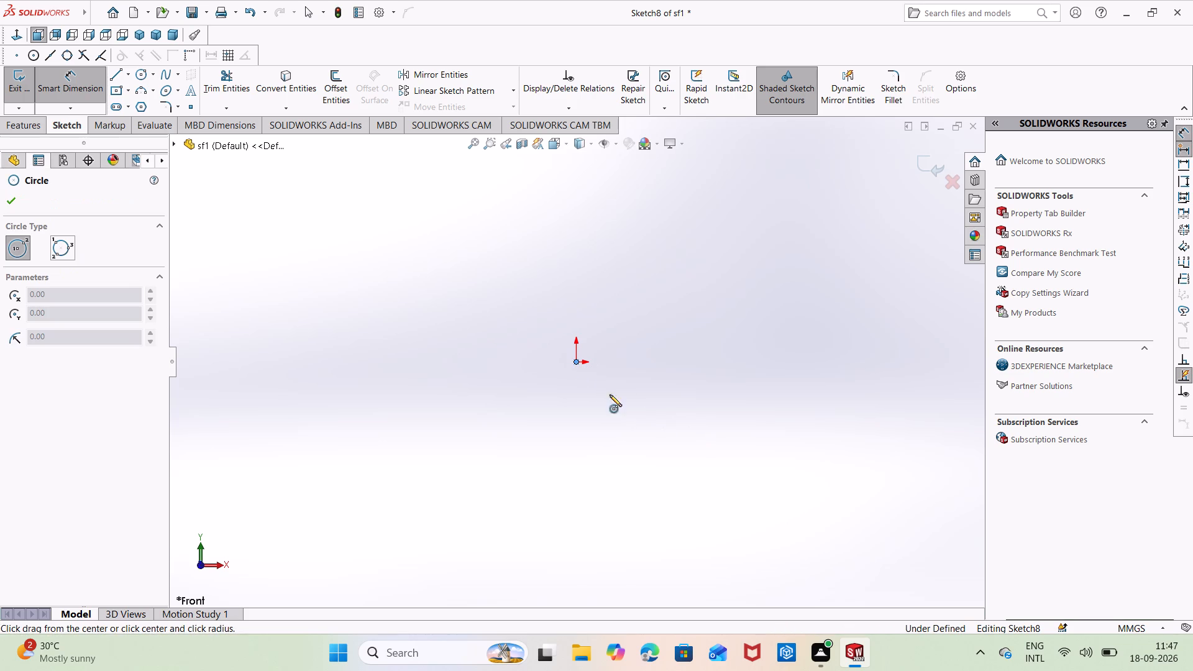
pyautogui.click(576, 358)
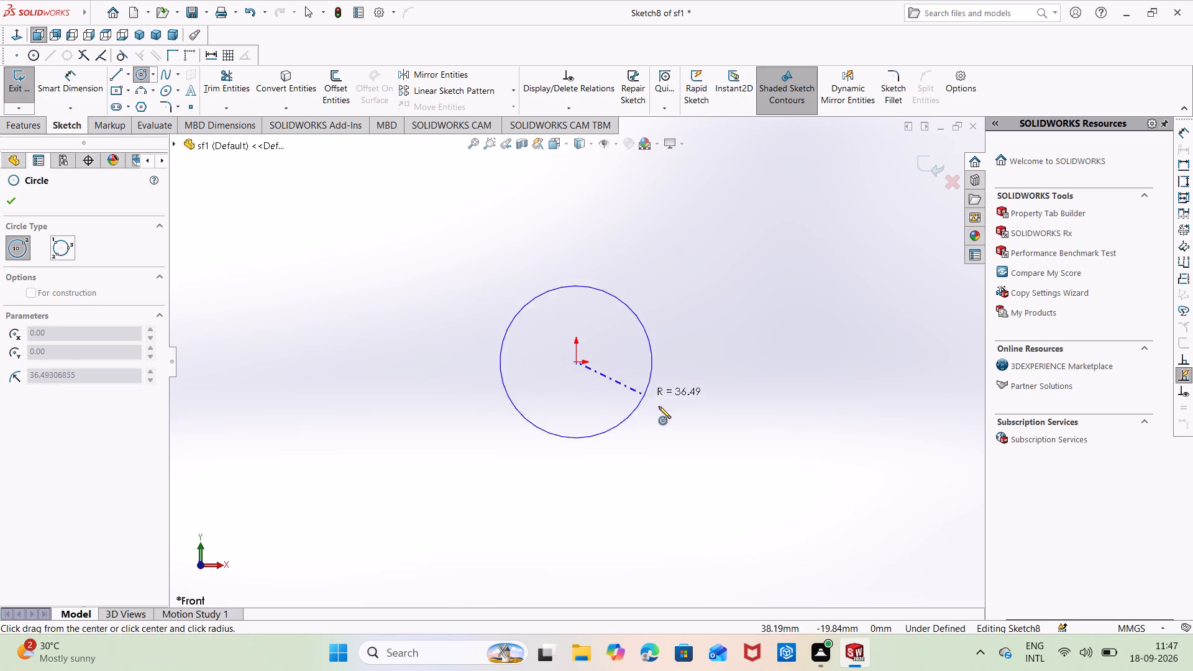
pyautogui.click(655, 408)
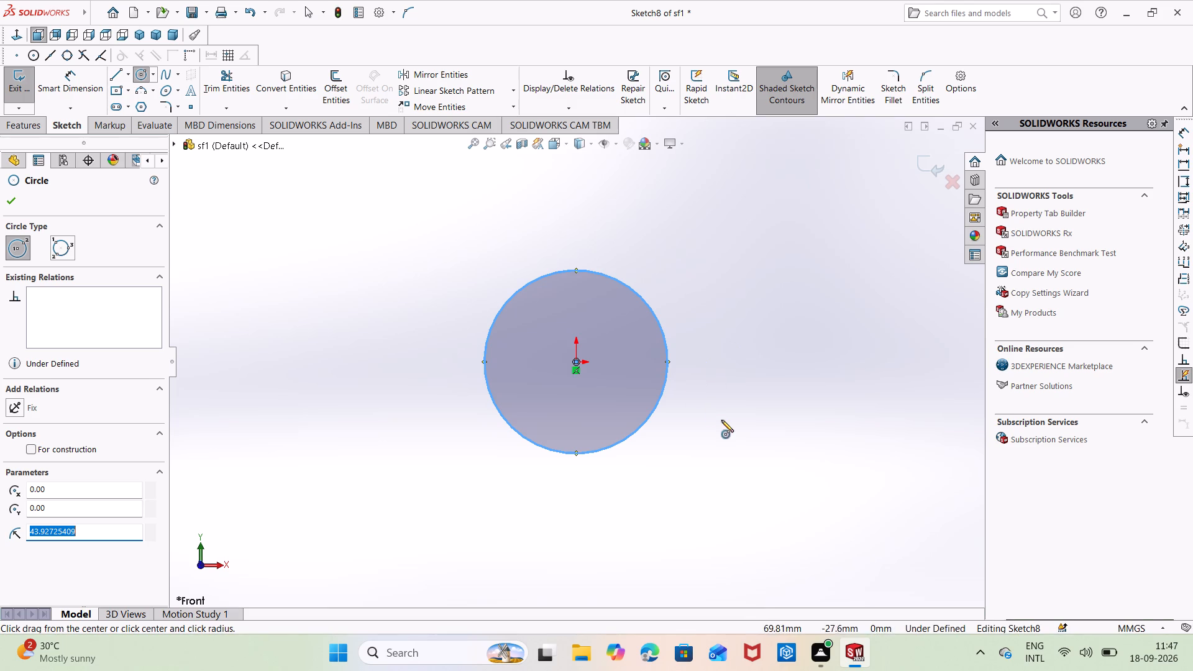
# Dimension the circle's diameter and set it to 50 mm.
pyautogui.moveTo(715, 398); pyautogui.dragTo(756, 447, button='right')
pyautogui.moveTo(741, 413); pyautogui.dragTo(755, 333, button='right')
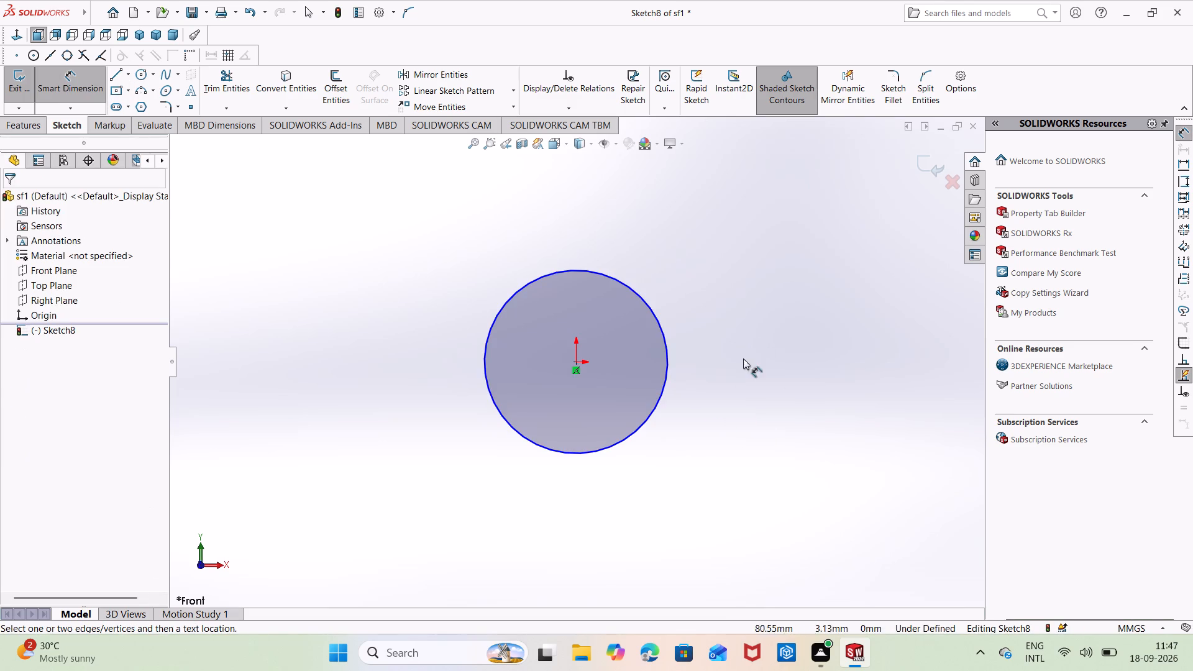
pyautogui.click(669, 356)
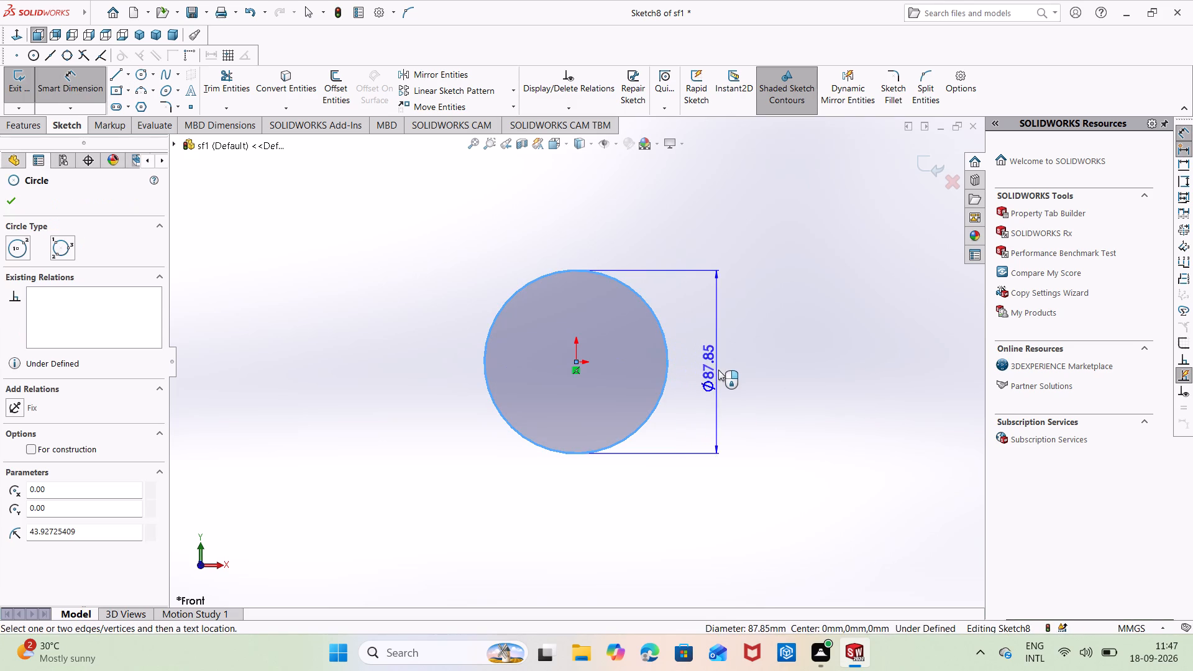
pyautogui.click(727, 370)
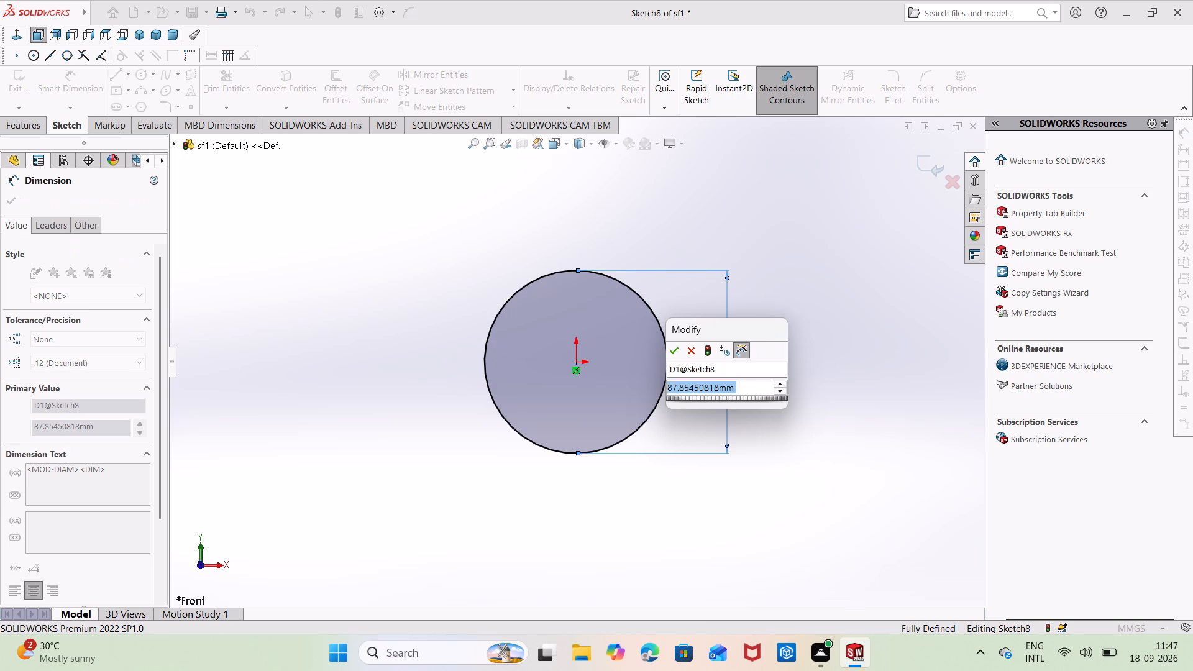
pyautogui.press('BackSpace')
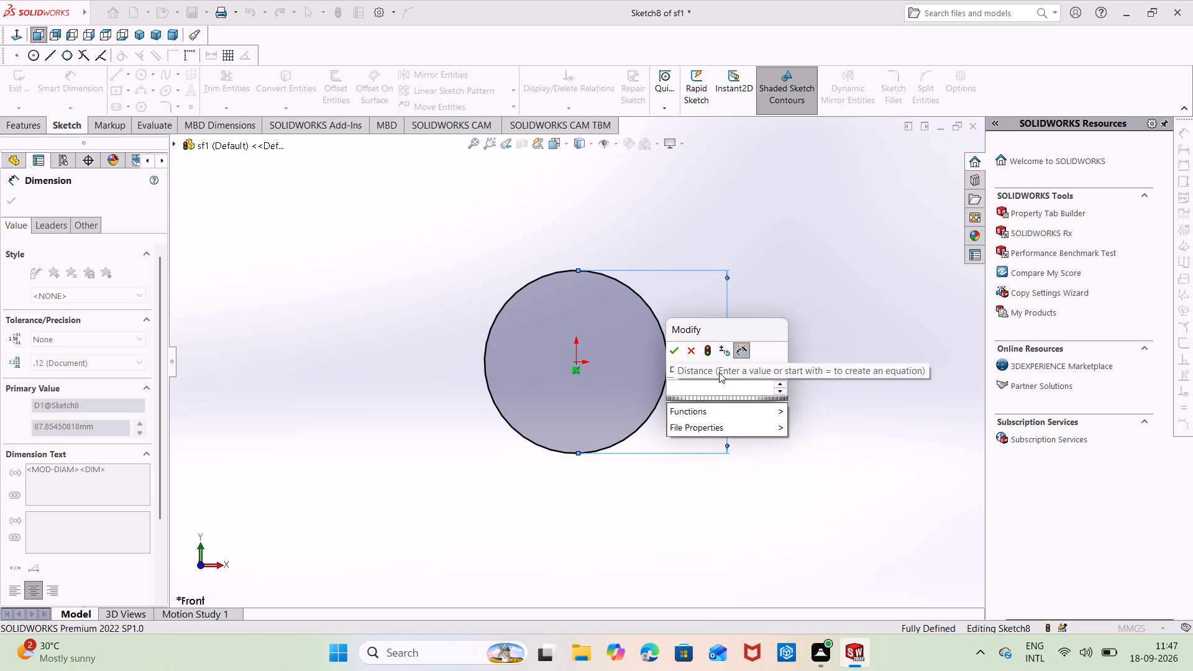
pyautogui.write('50')
pyautogui.press('Return')
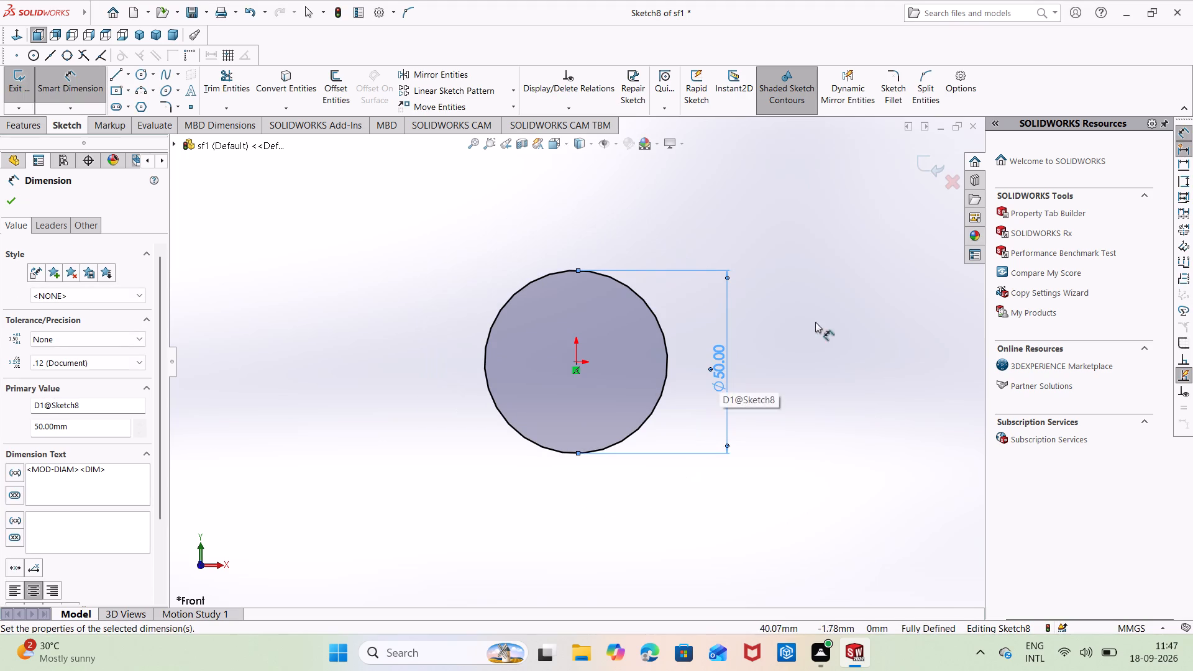
pyautogui.click(874, 322)
pyautogui.press('Escape')
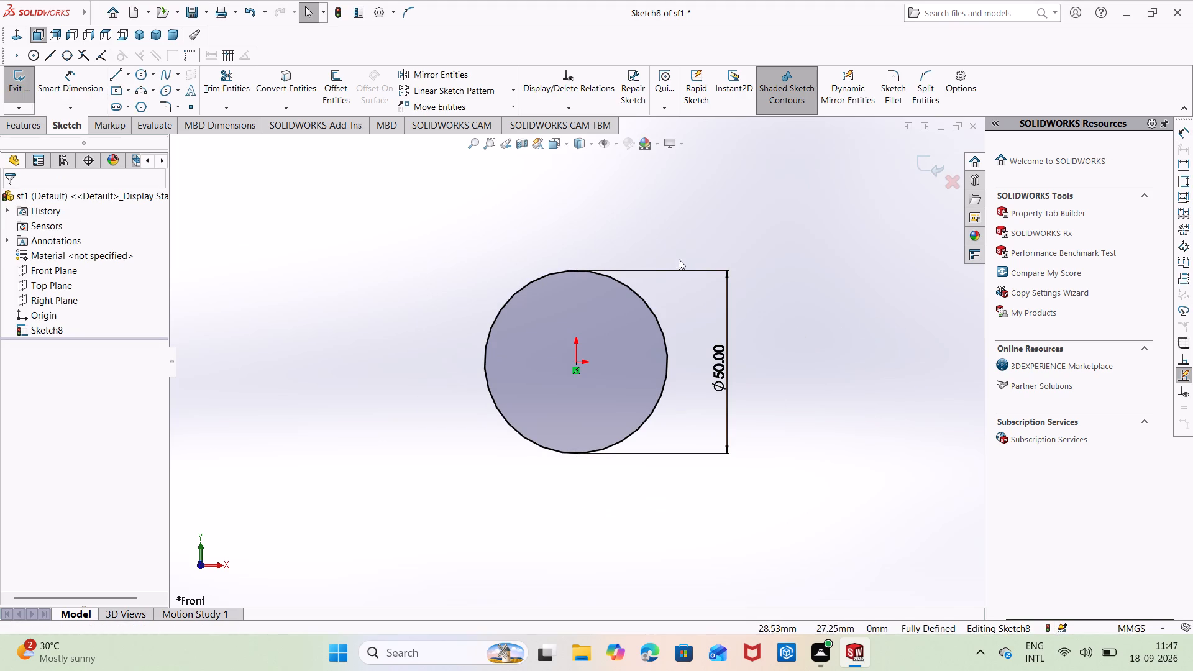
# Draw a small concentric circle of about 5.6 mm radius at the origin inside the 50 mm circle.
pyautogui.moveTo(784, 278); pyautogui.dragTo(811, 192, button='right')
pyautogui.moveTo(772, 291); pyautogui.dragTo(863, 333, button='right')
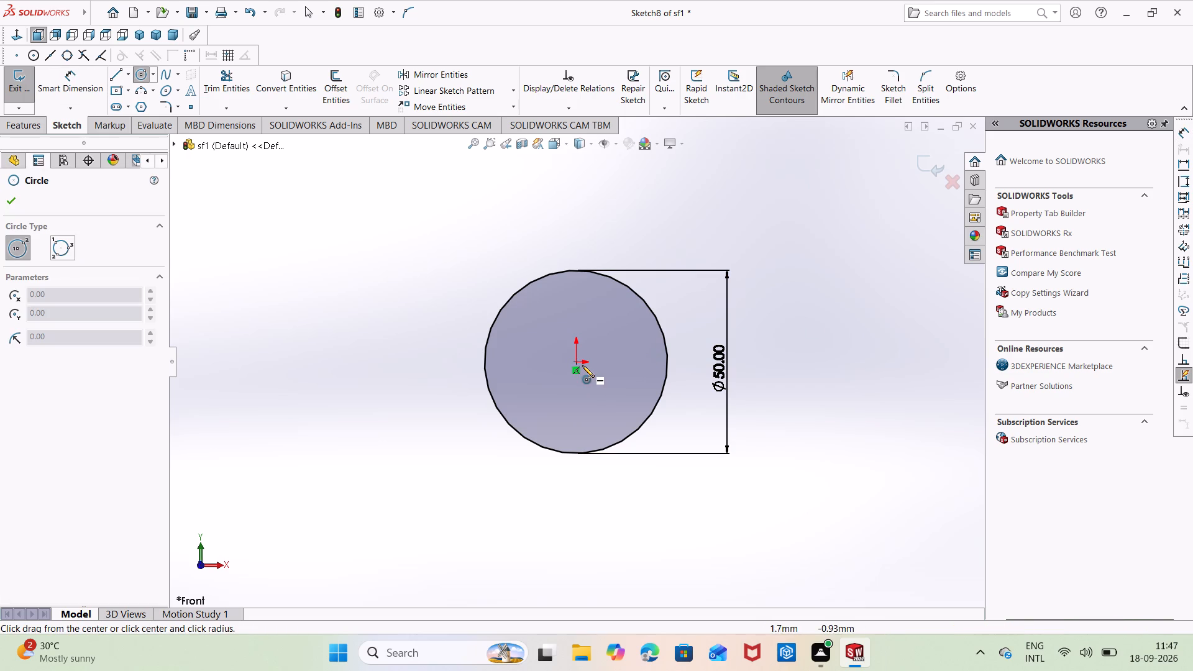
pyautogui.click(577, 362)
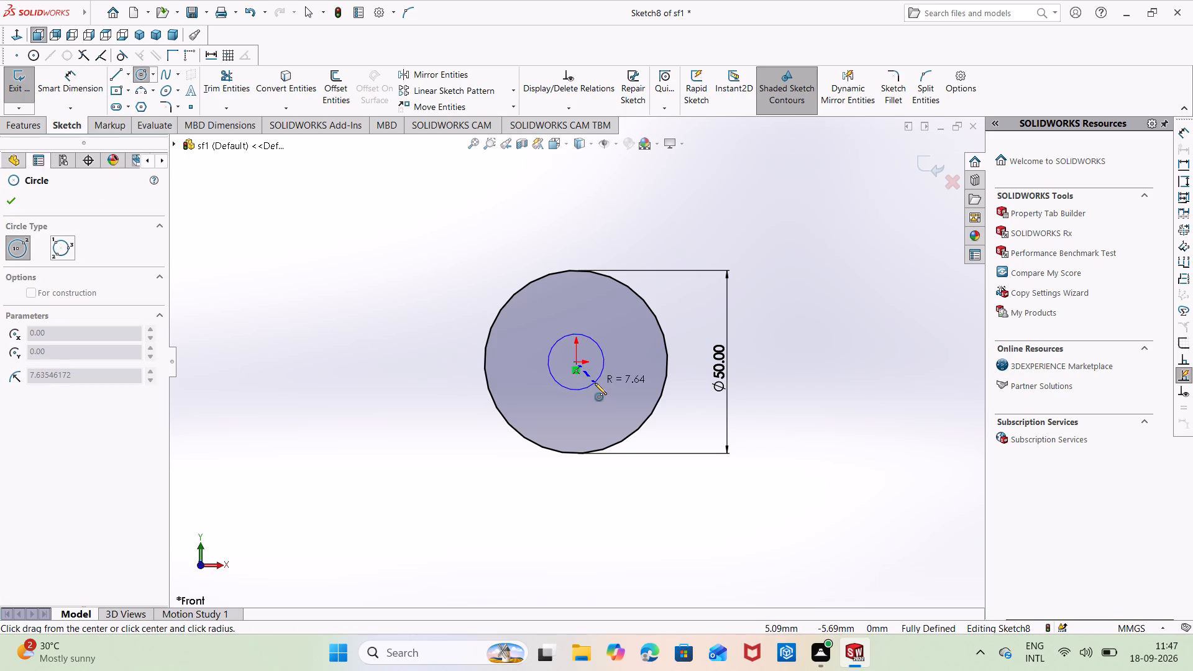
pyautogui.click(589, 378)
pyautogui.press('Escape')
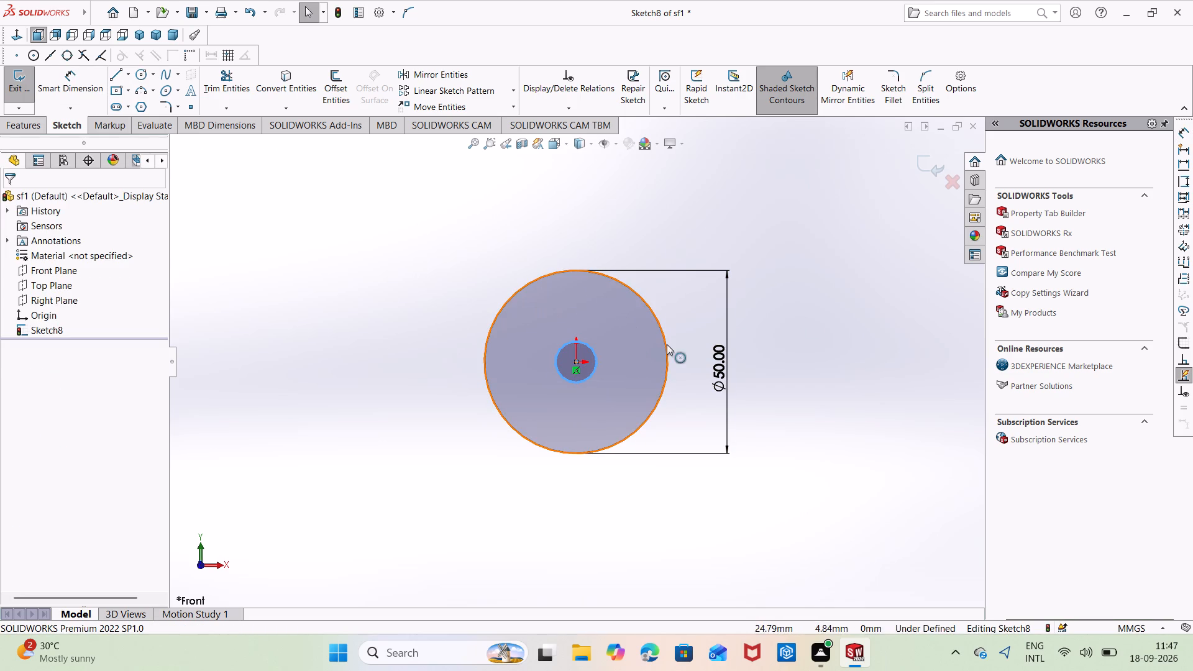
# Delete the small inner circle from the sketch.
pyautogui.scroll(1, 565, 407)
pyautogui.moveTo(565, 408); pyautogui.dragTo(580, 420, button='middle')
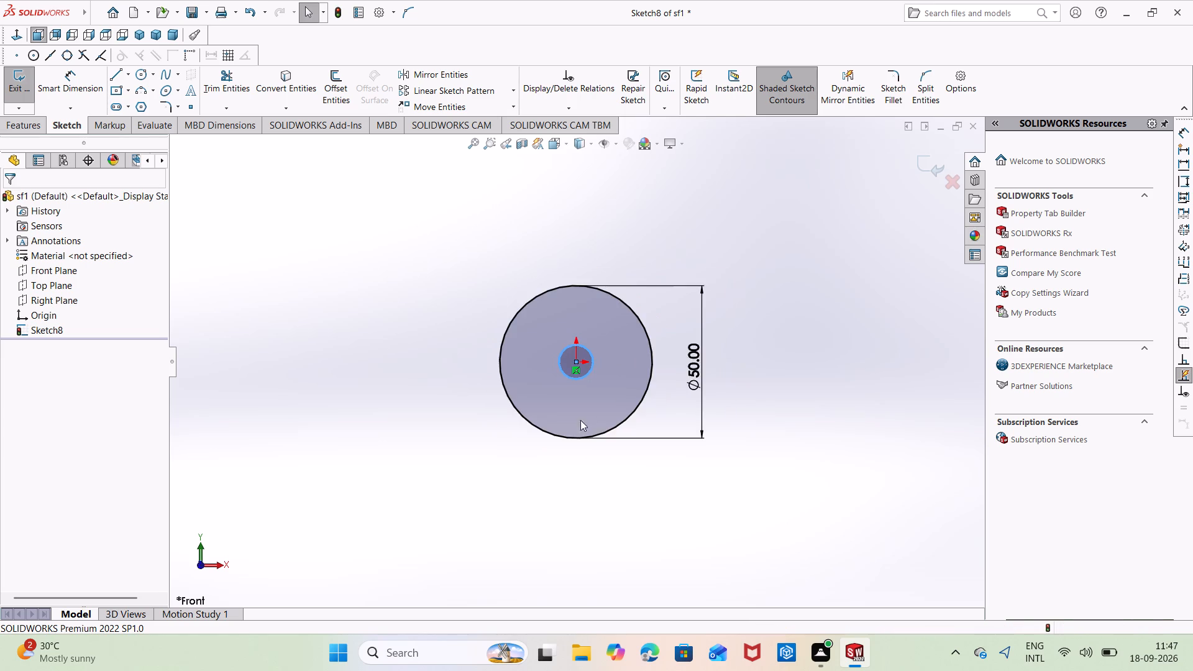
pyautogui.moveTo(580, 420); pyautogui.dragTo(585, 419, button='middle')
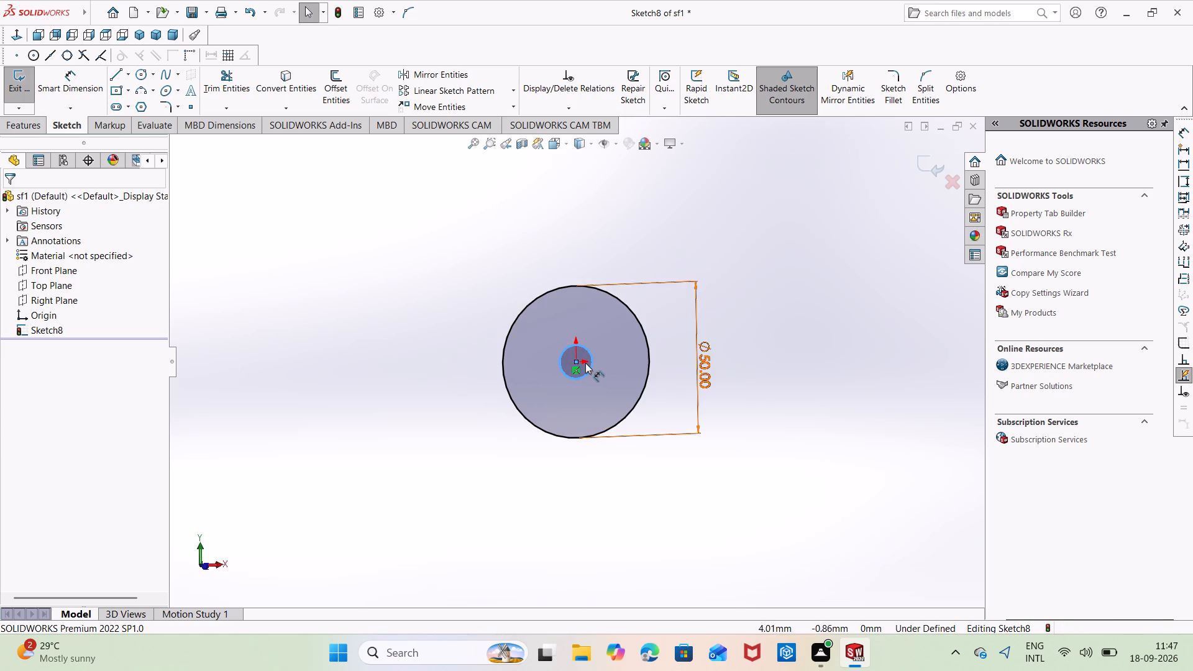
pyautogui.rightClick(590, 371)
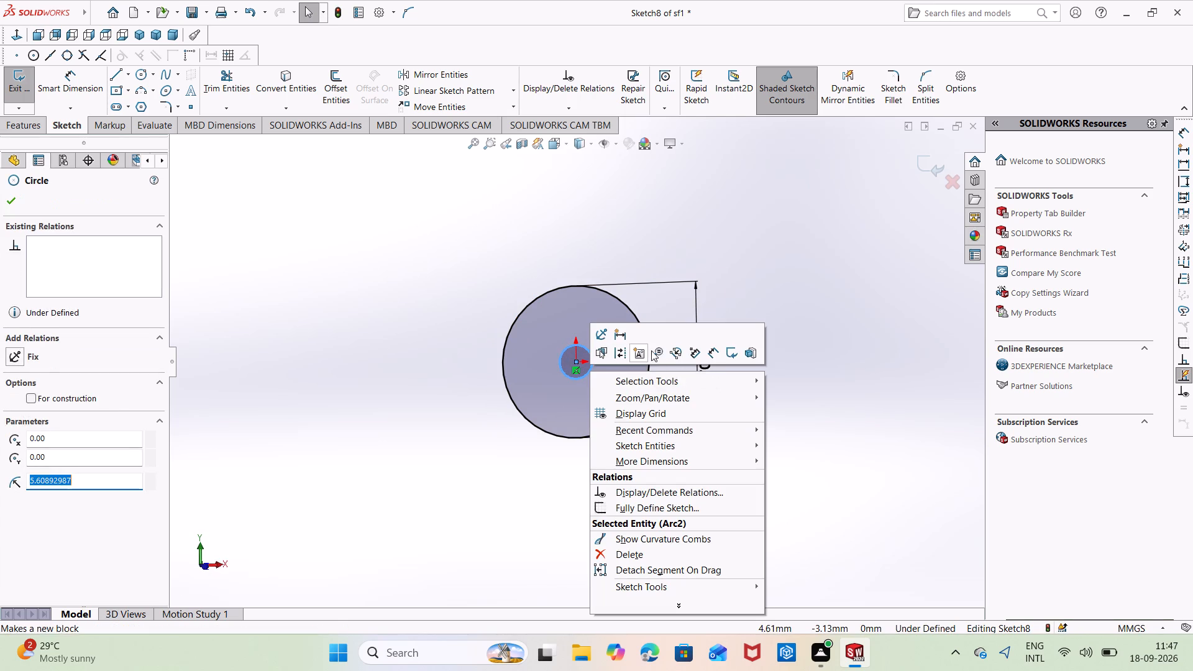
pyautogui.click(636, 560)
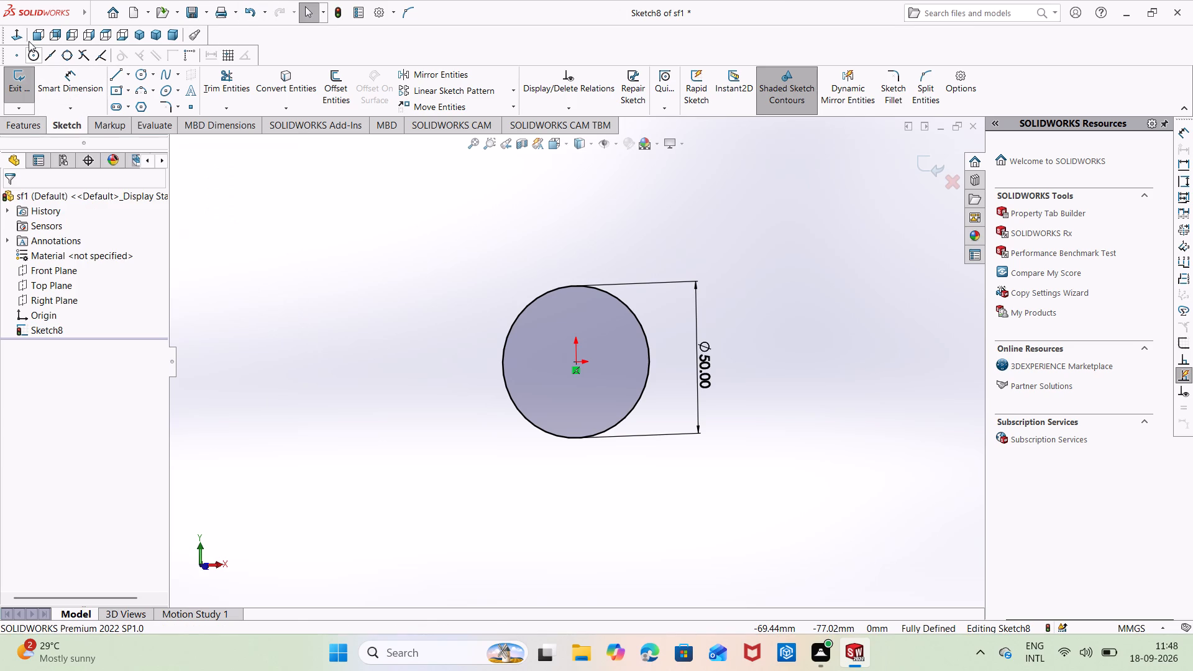
# Extrude the 50 mm circle as a blind boss with a depth of 15 mm.
pyautogui.click(9, 127)
pyautogui.click(19, 79)
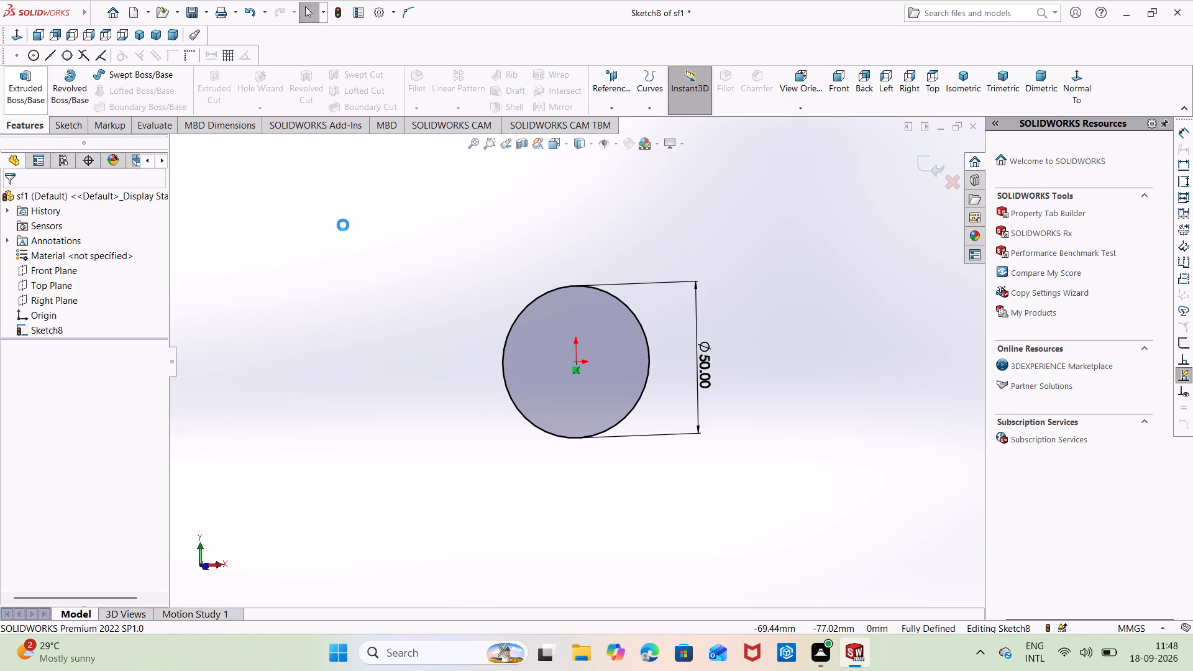
pyautogui.moveTo(346, 229); pyautogui.dragTo(490, 335, button='middle')
pyautogui.scroll(1, 473, 331)
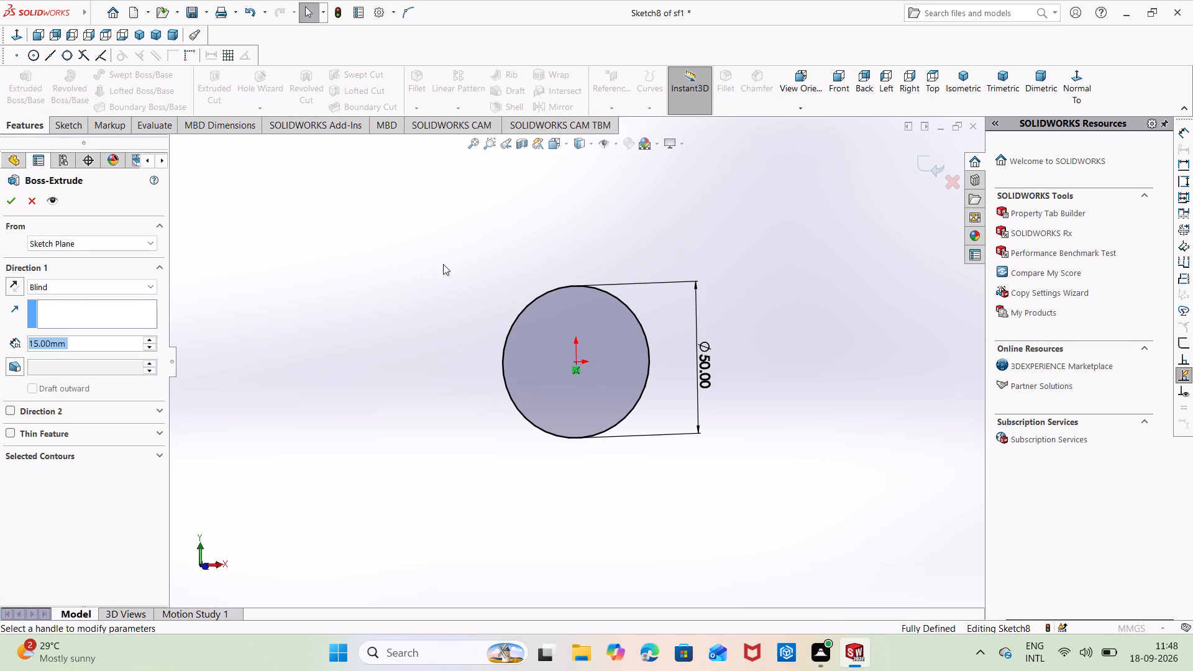
pyautogui.moveTo(446, 263); pyautogui.dragTo(498, 307, button='middle')
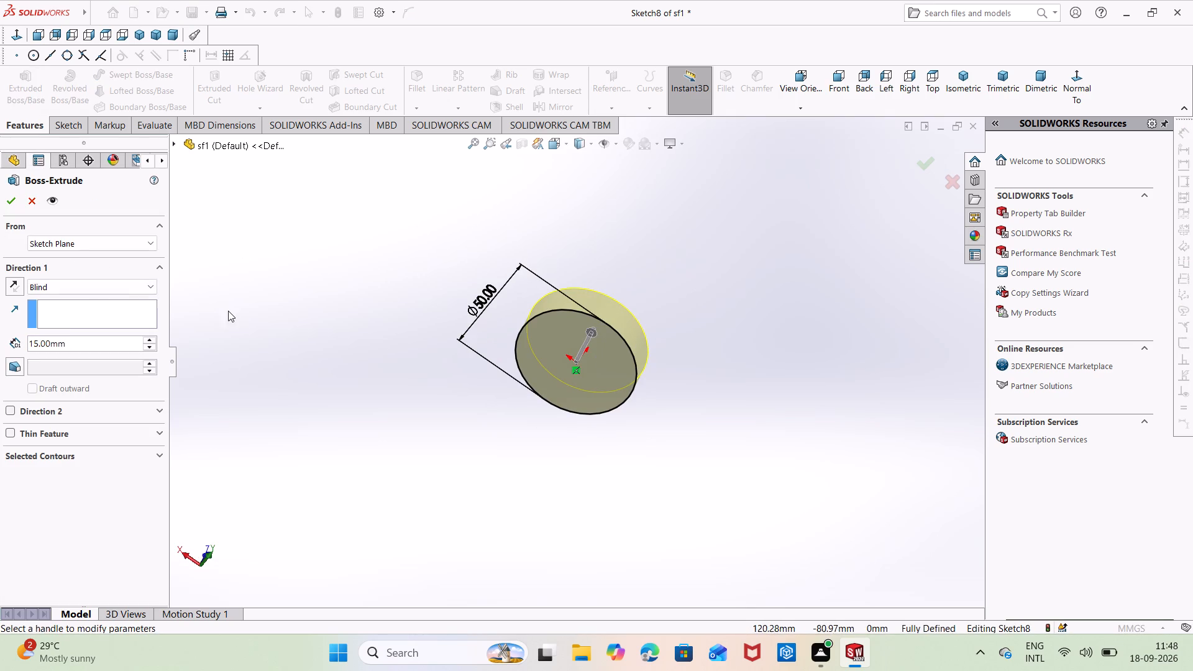
pyautogui.click(13, 202)
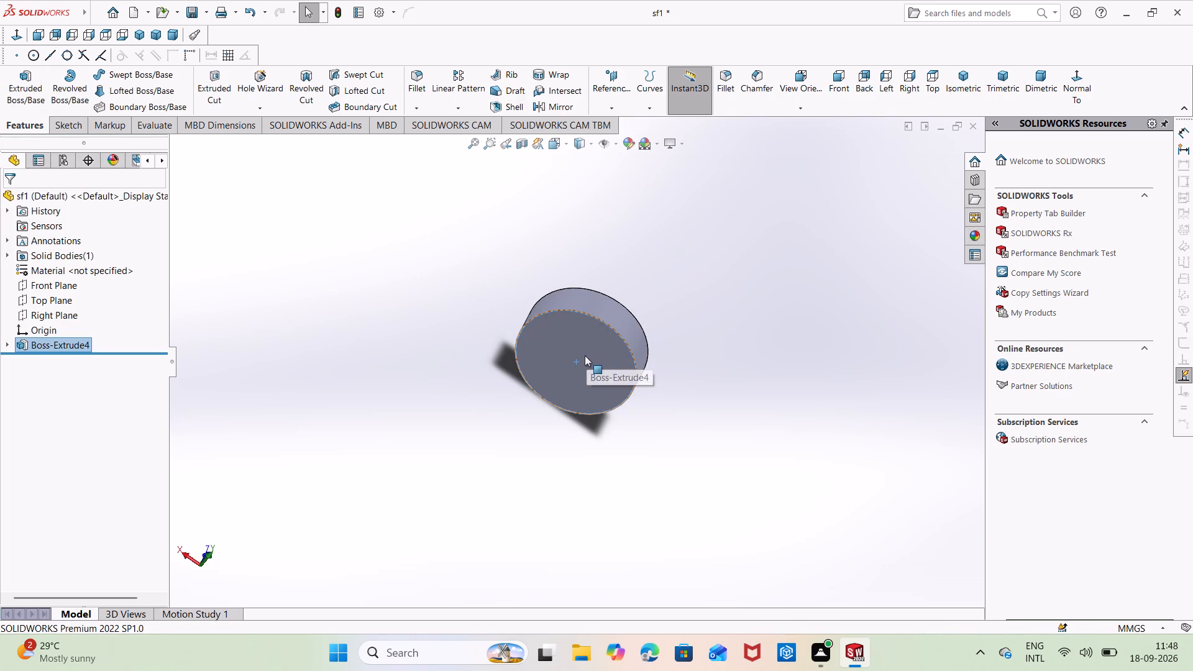
# Start a sketch on the disc's back face and draw a circle of about 6.2 mm radius centred on the origin.
pyautogui.rightClick(585, 355)
pyautogui.click(609, 338)
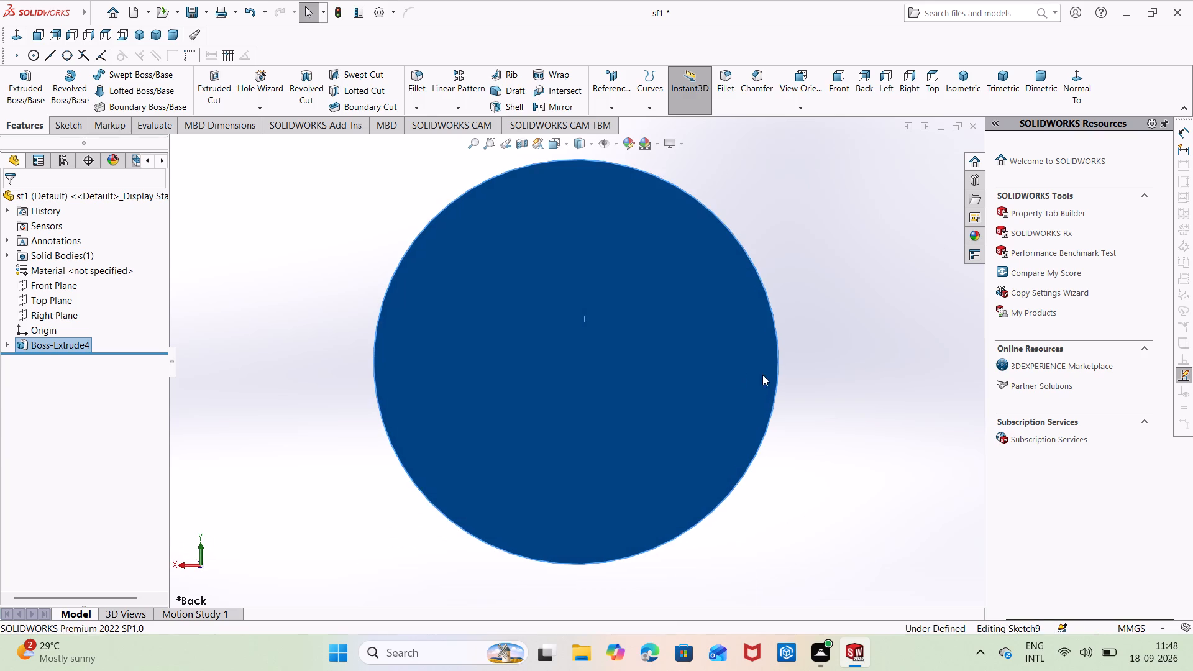
pyautogui.moveTo(834, 390); pyautogui.dragTo(846, 307, button='right')
pyautogui.moveTo(839, 387); pyautogui.dragTo(909, 370, button='right')
pyautogui.click(577, 362)
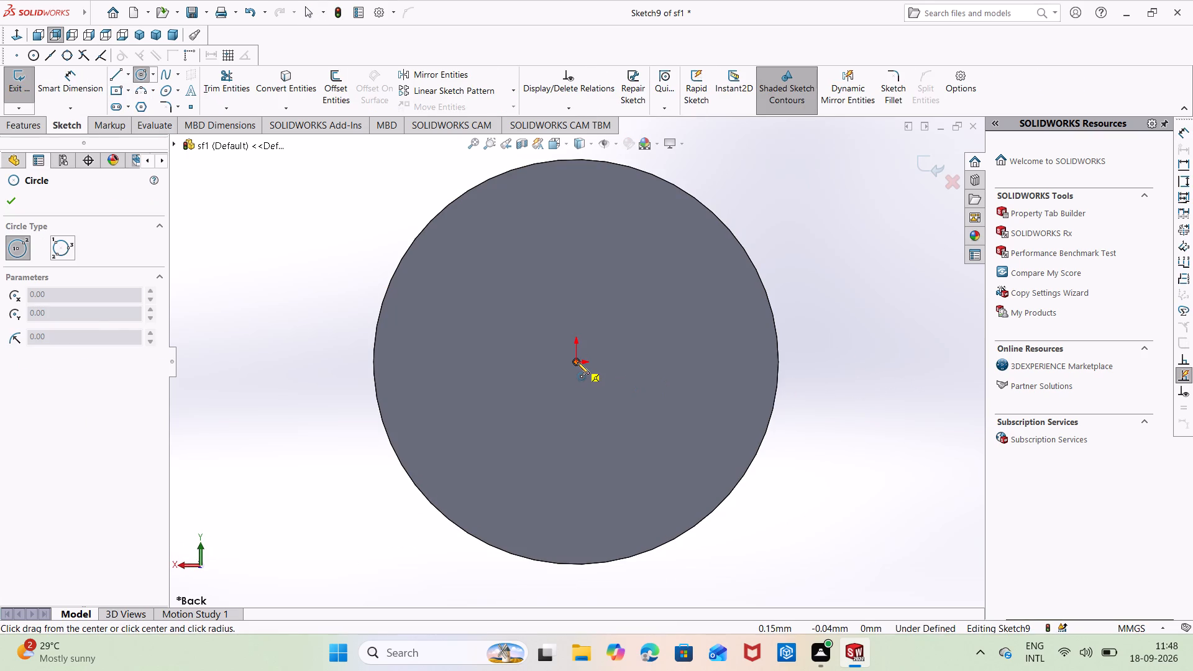
pyautogui.click(623, 381)
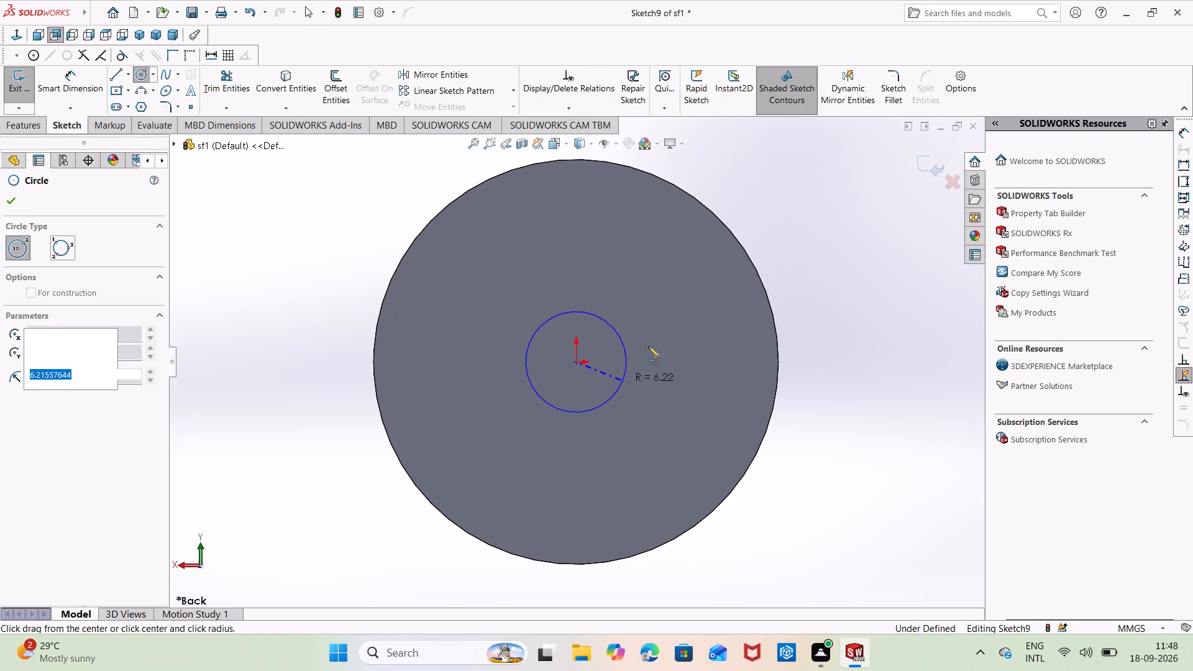
pyautogui.press('Escape')
# Dimension the small circle's diameter on the back face and set it to 10 mm.
pyautogui.moveTo(657, 334); pyautogui.dragTo(669, 243, button='right')
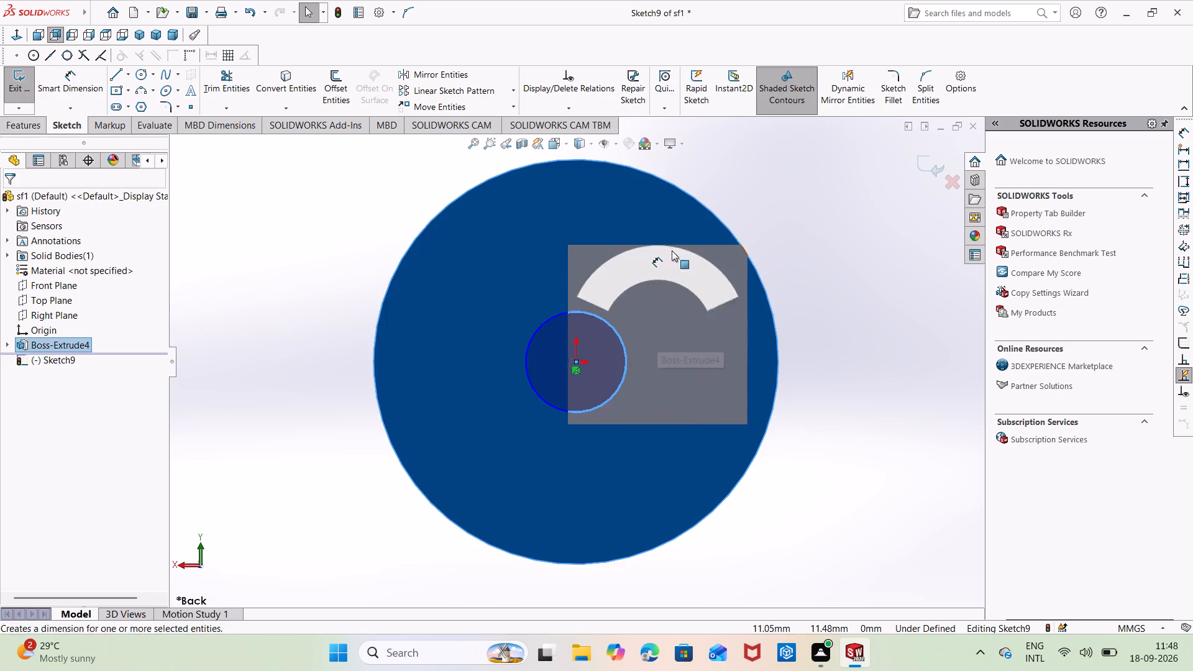
pyautogui.click(621, 372)
pyautogui.click(626, 370)
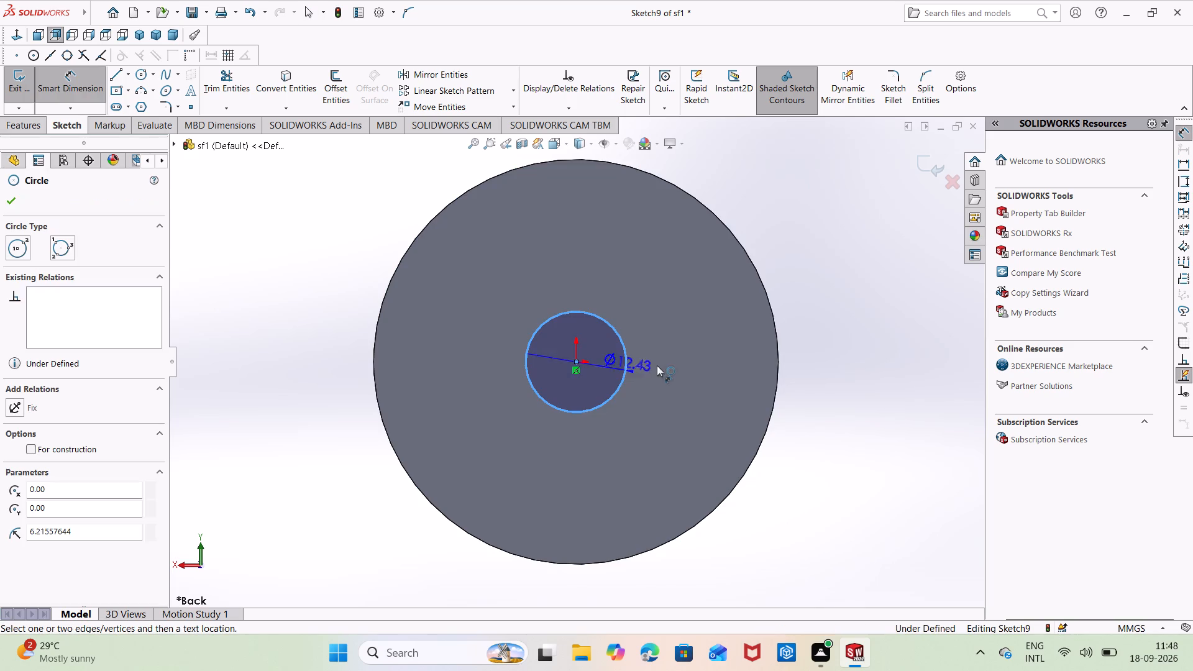
pyautogui.click(687, 363)
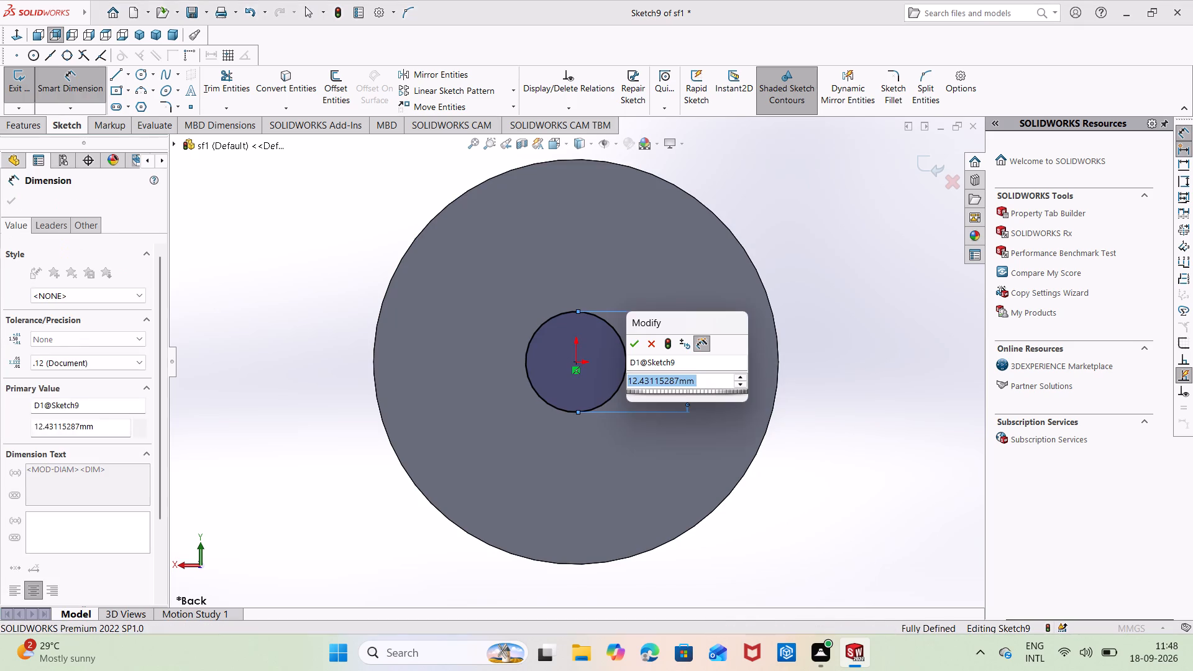
pyautogui.press('BackSpace')
pyautogui.write('10')
pyautogui.press('Return')
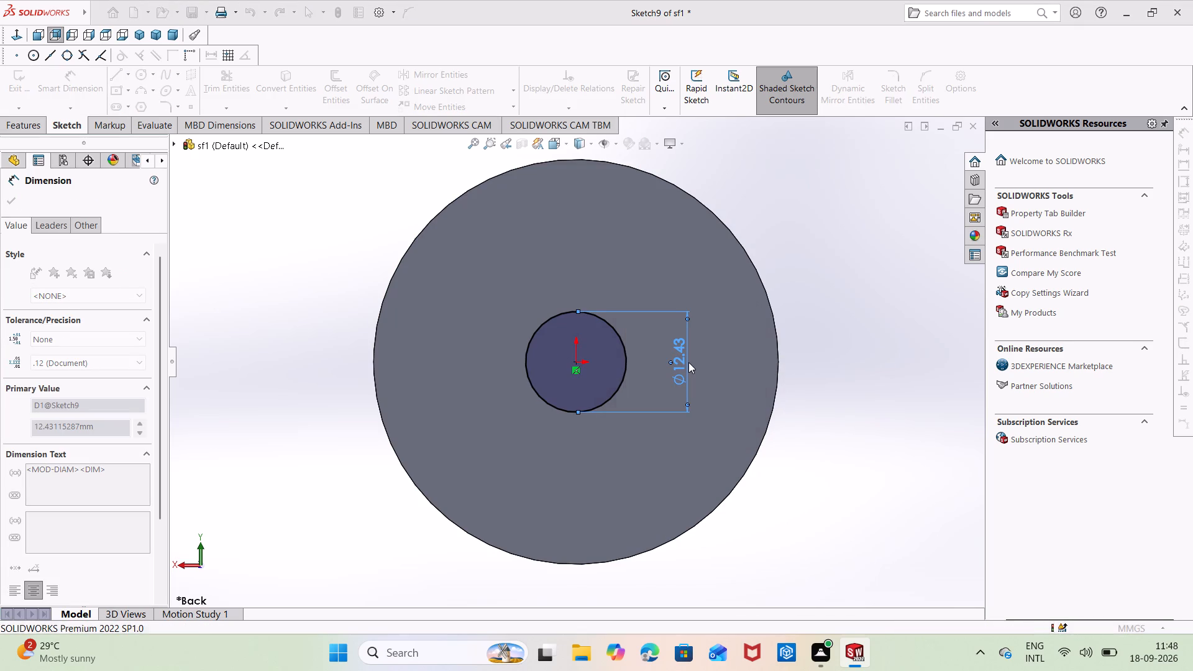
pyautogui.moveTo(826, 214); pyautogui.dragTo(832, 212)
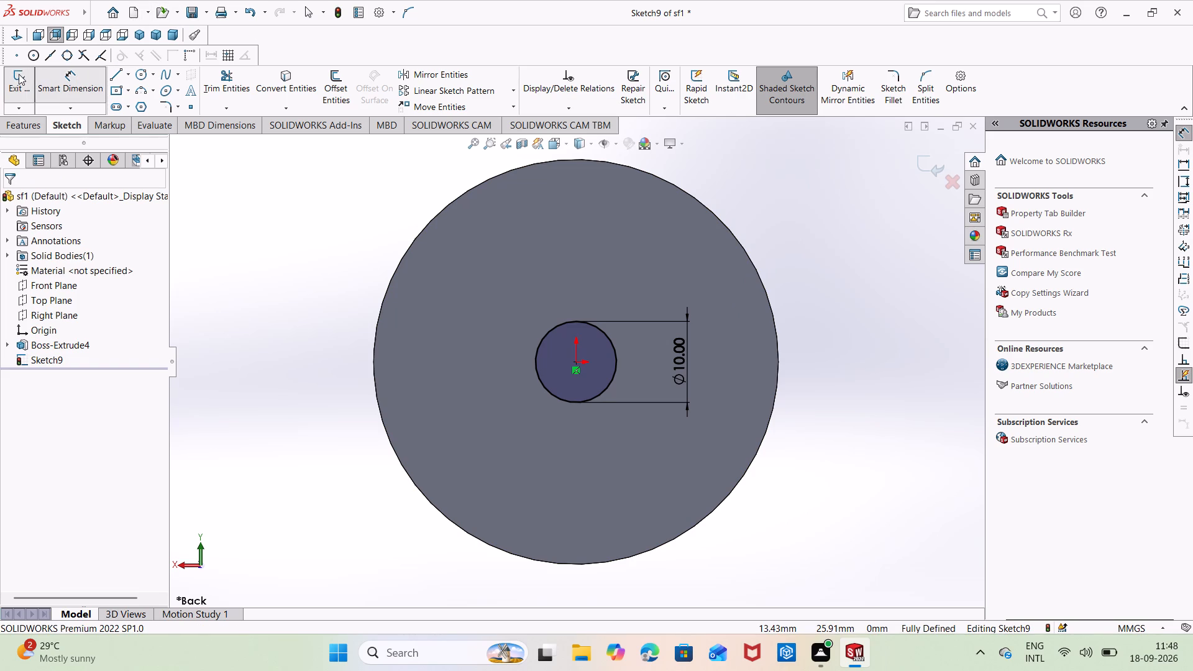
# Extrude the 10 mm circle on the disc's back face as a blind boss with a depth of 50 mm, merged with the disc.
pyautogui.click(24, 123)
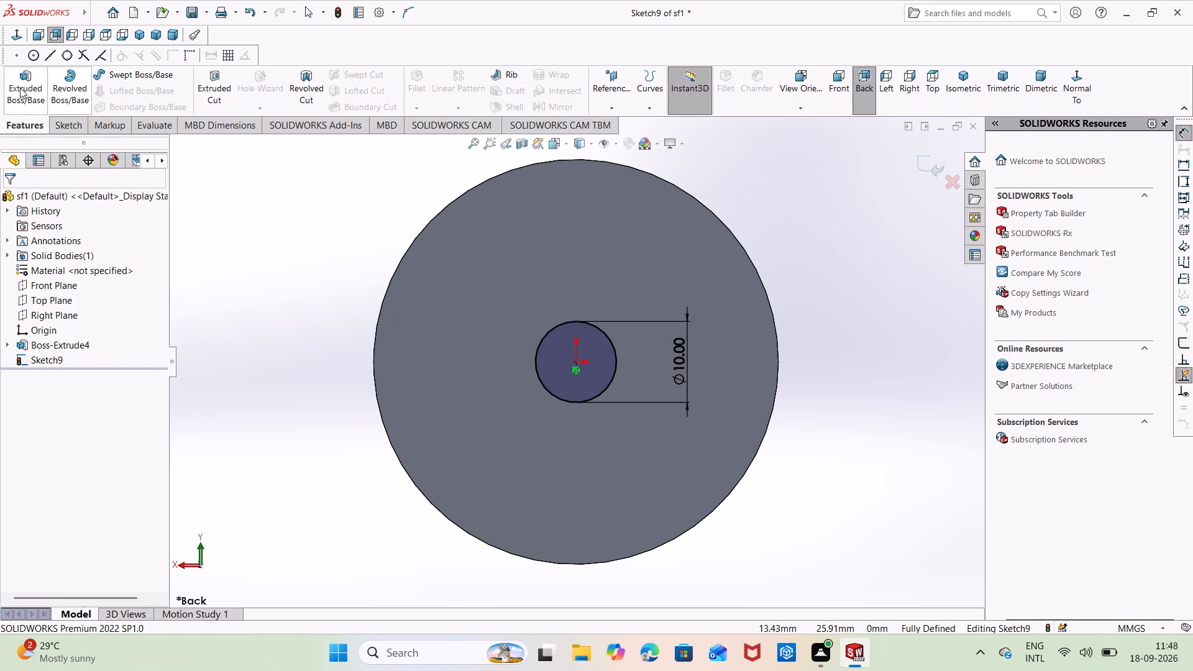
pyautogui.click(20, 88)
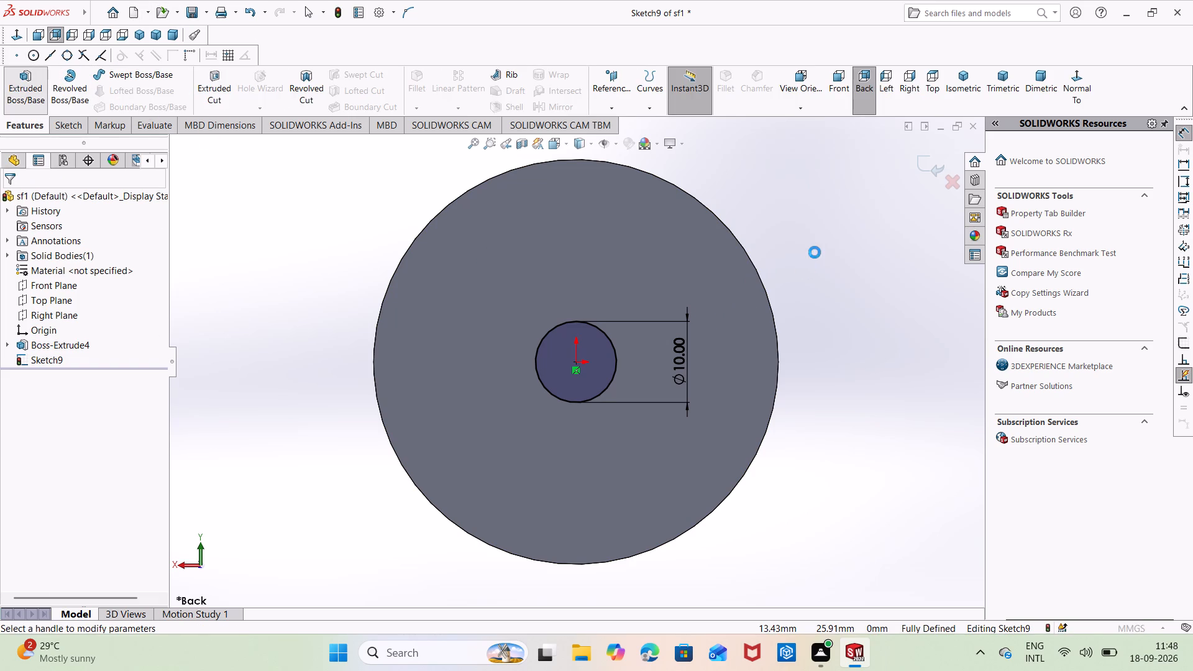
pyautogui.moveTo(815, 252); pyautogui.dragTo(708, 328, button='middle')
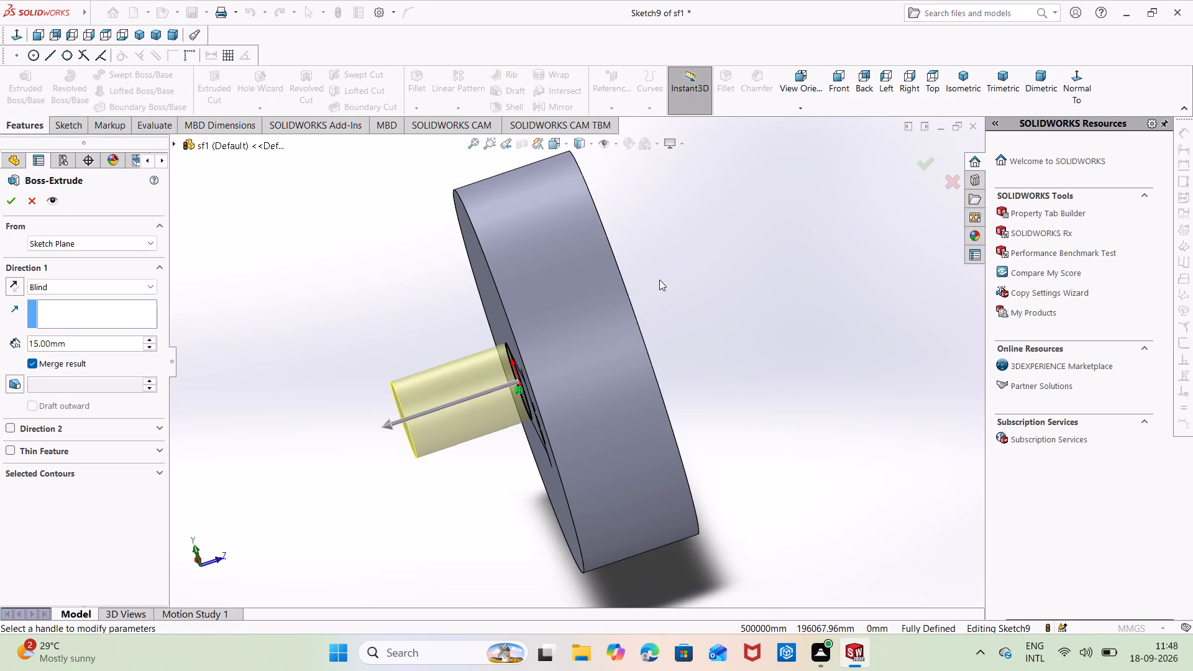
pyautogui.click(99, 342)
pyautogui.press('BackSpace')
pyautogui.press('BackSpace')
pyautogui.press('BackSpace')
pyautogui.press('BackSpace')
pyautogui.press('BackSpace')
pyautogui.press('BackSpace')
pyautogui.press('BackSpace')
pyautogui.press('BackSpace')
pyautogui.press('BackSpace')
pyautogui.press('BackSpace')
pyautogui.press('BackSpace')
pyautogui.press('BackSpace')
pyautogui.press('BackSpace')
pyautogui.press('BackSpace')
pyautogui.press('BackSpace')
pyautogui.press('BackSpace')
pyautogui.press('BackSpace')
pyautogui.press('BackSpace')
pyautogui.press('BackSpace')
pyautogui.press('BackSpace')
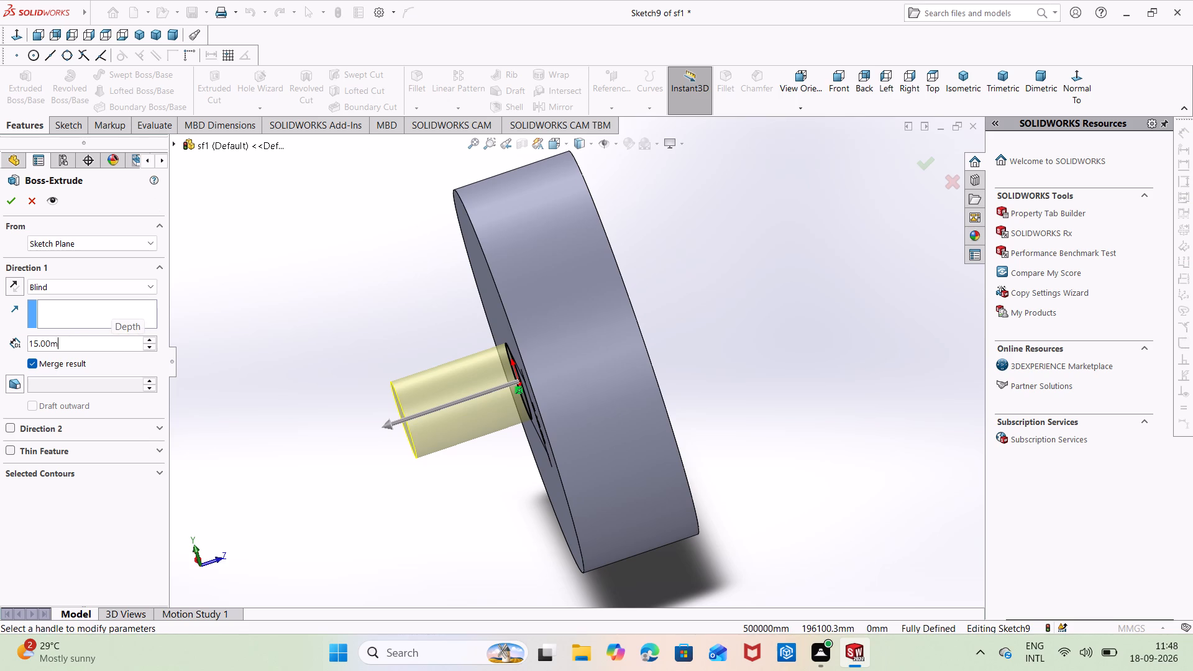
pyautogui.write('50')
pyautogui.press('Return')
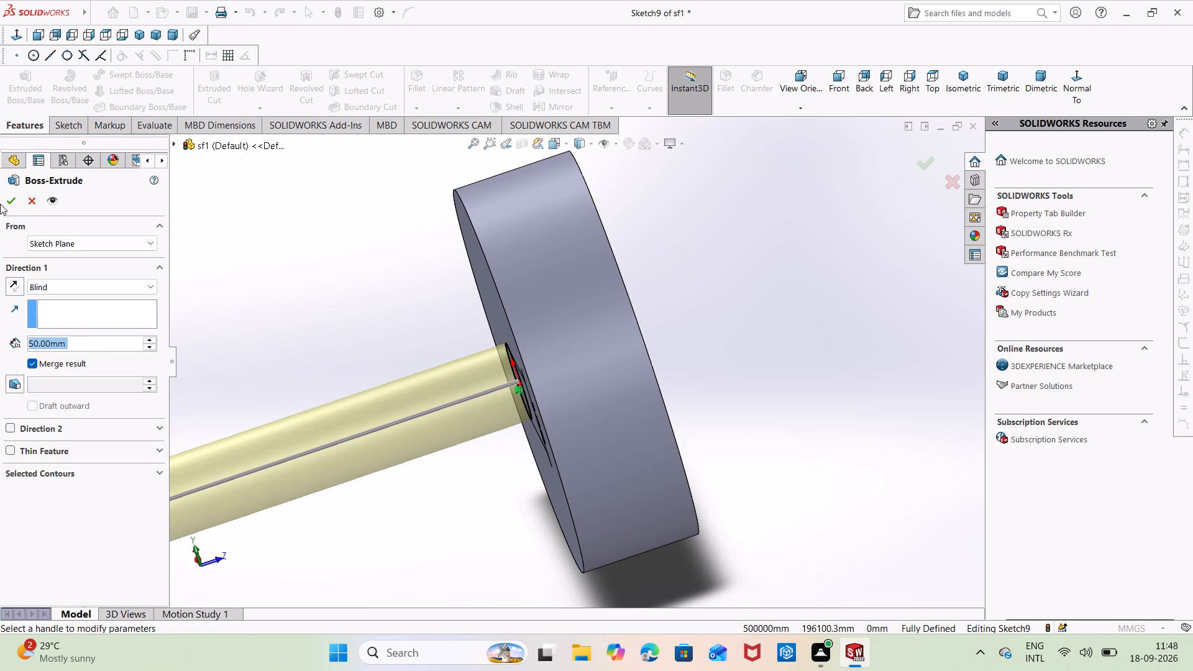
pyautogui.click(6, 208)
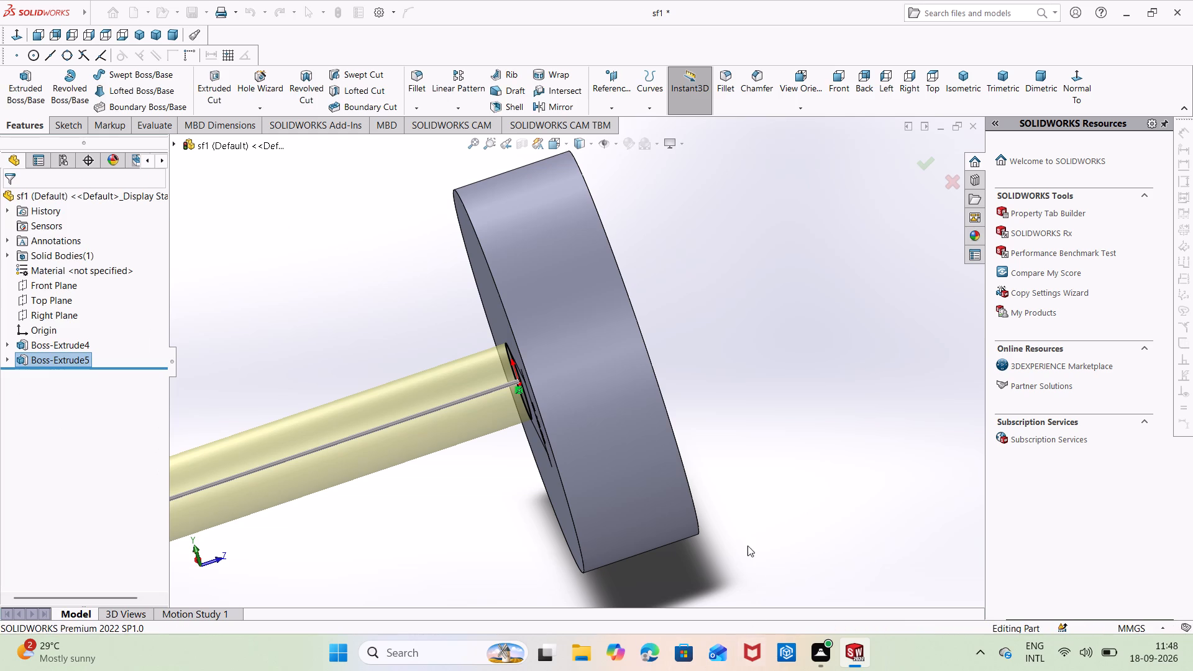
# Examine the disc and its new central shaft from the back and from several angles.
pyautogui.moveTo(782, 493); pyautogui.dragTo(767, 421, button='middle')
pyautogui.moveTo(778, 429); pyautogui.dragTo(808, 478, button='middle')
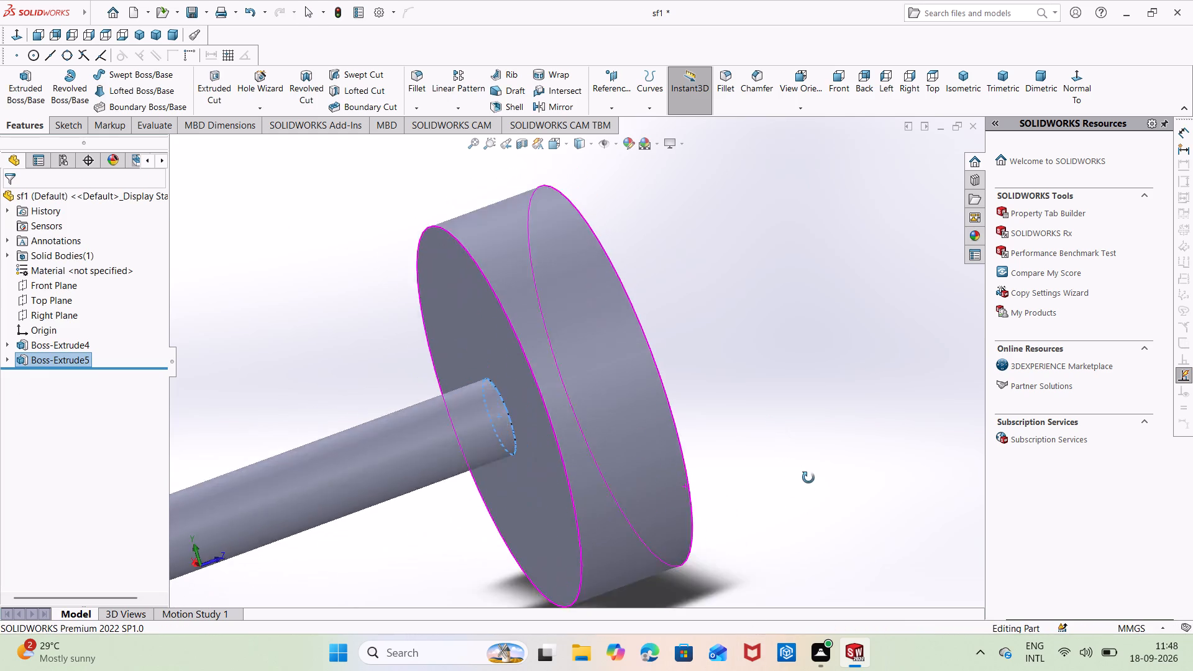
pyautogui.moveTo(808, 478); pyautogui.dragTo(860, 523, button='middle')
pyautogui.moveTo(749, 414); pyautogui.dragTo(782, 483, button='middle')
pyautogui.moveTo(774, 450); pyautogui.dragTo(770, 446, button='middle')
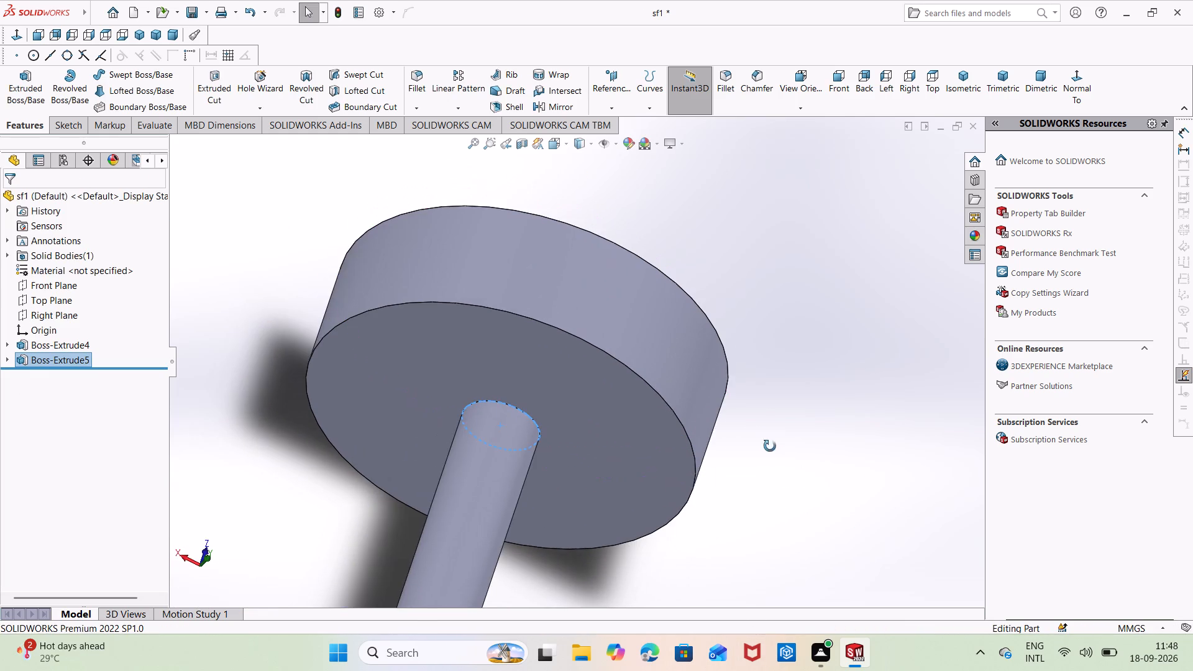
pyautogui.moveTo(770, 446); pyautogui.dragTo(728, 328, button='middle')
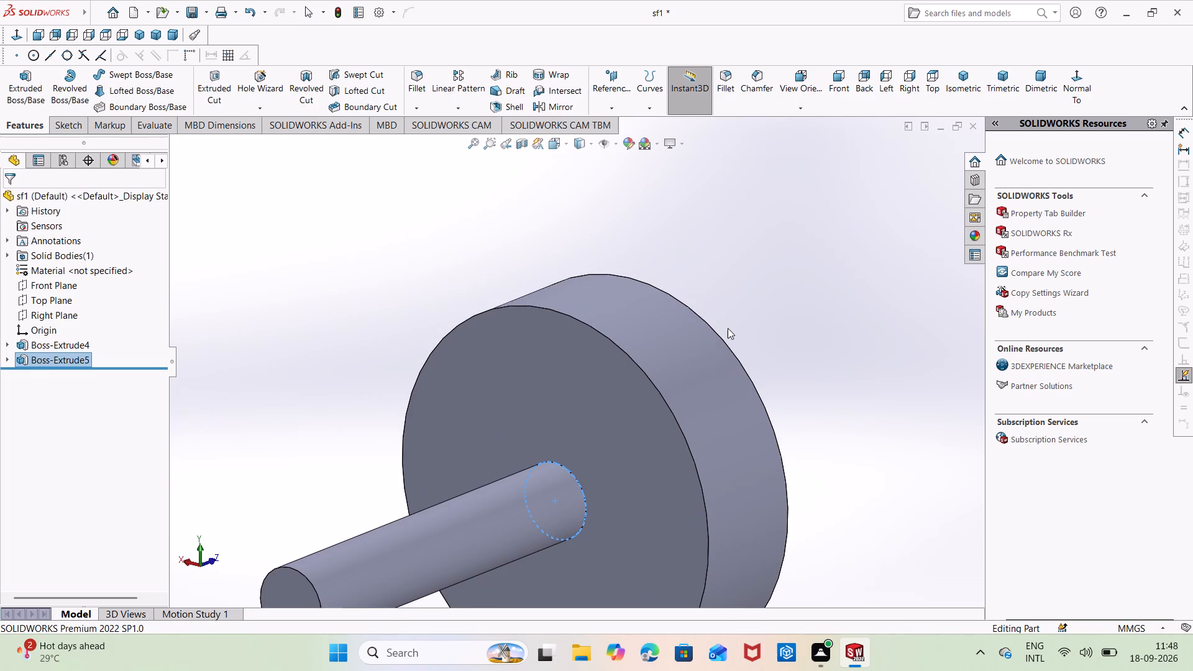
pyautogui.hotkey('ctrl', '8')
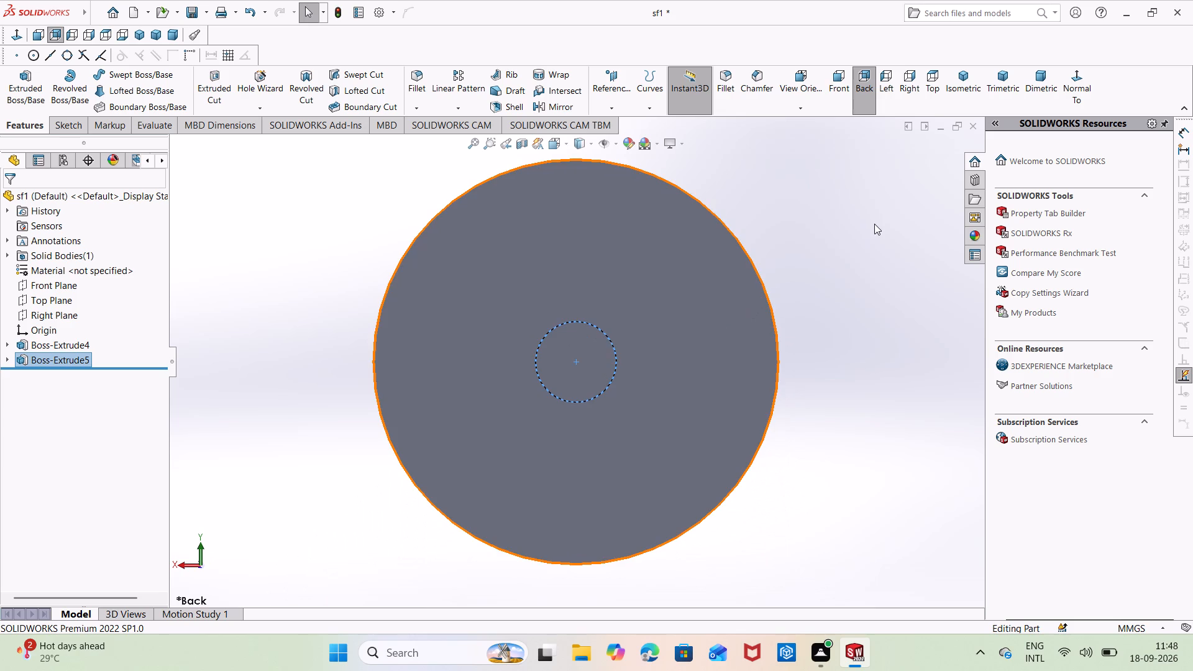
pyautogui.moveTo(858, 255); pyautogui.dragTo(821, 332, button='middle')
pyautogui.moveTo(814, 351); pyautogui.dragTo(800, 421, button='middle')
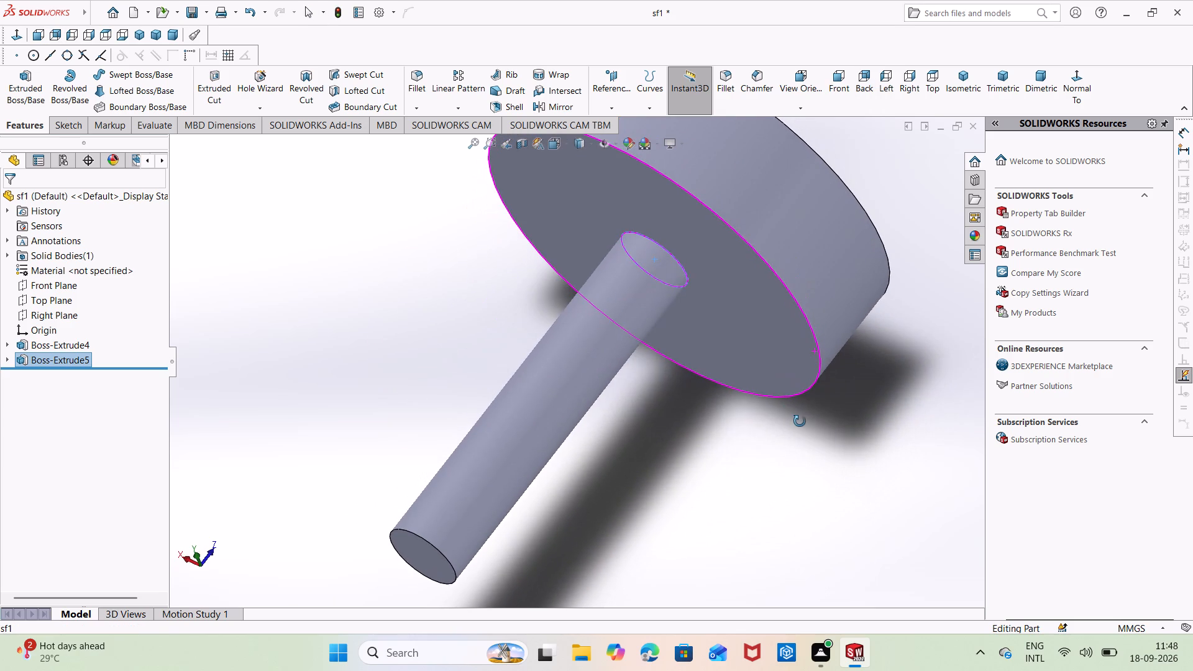
pyautogui.moveTo(800, 421); pyautogui.dragTo(805, 426, button='middle')
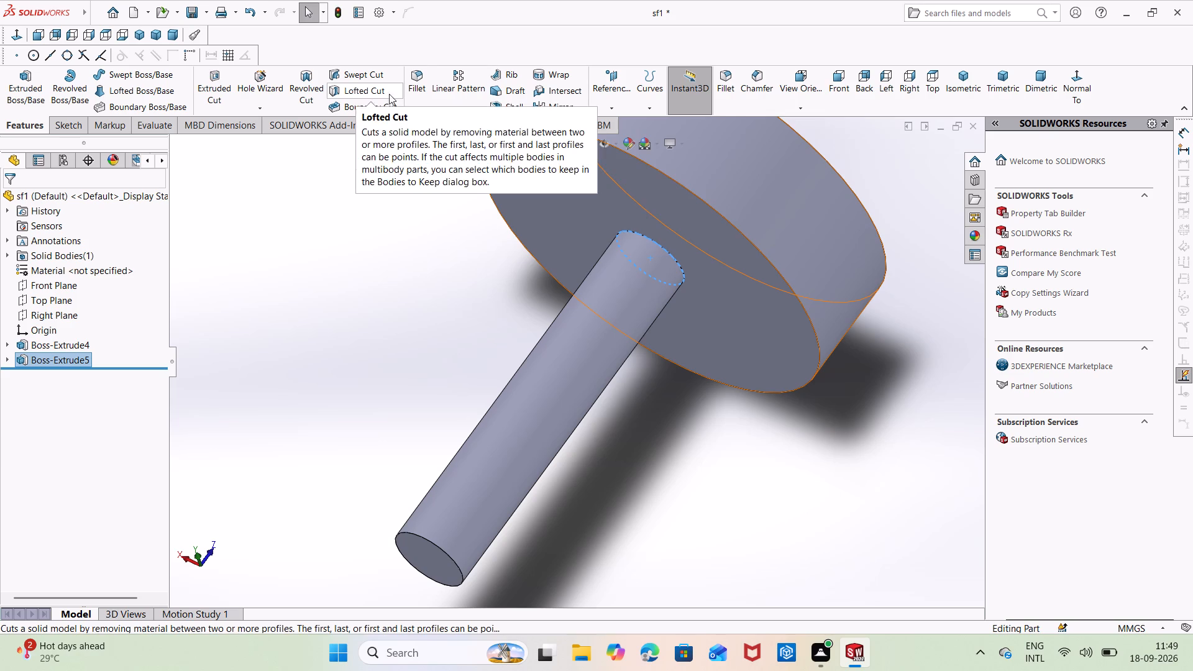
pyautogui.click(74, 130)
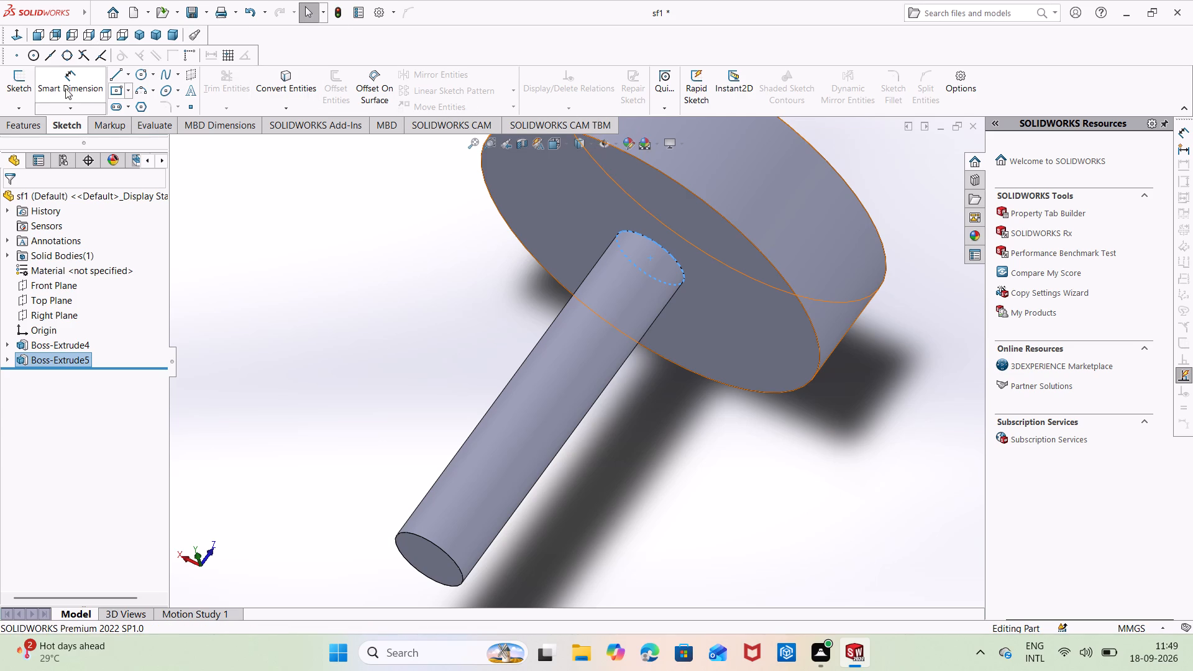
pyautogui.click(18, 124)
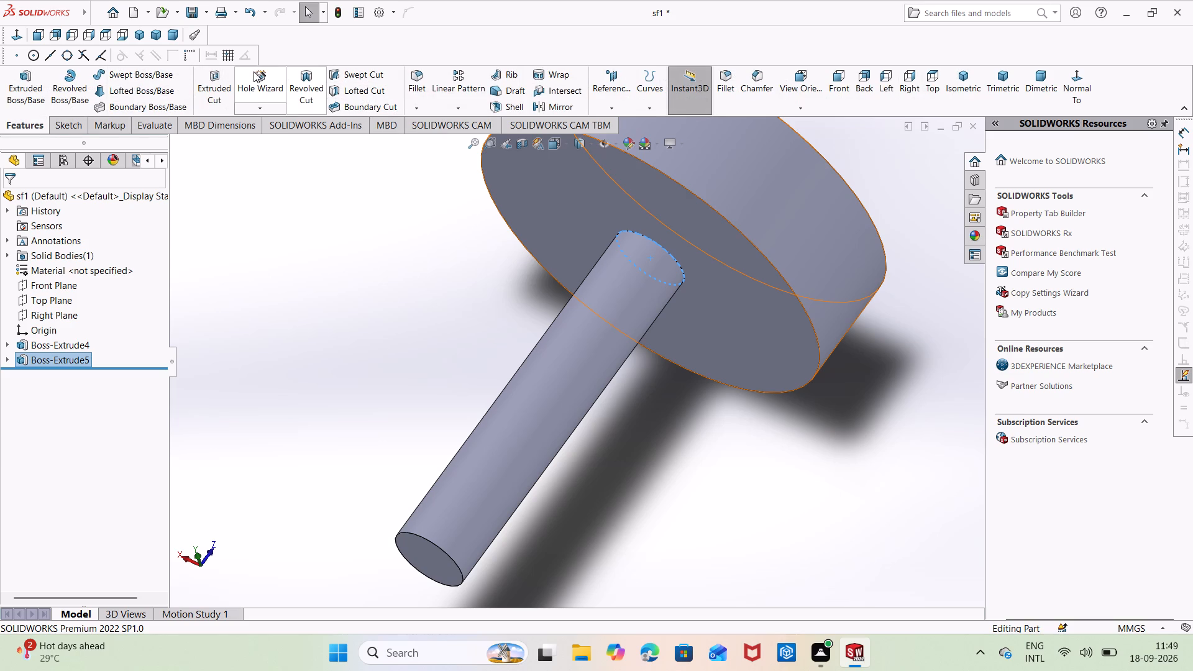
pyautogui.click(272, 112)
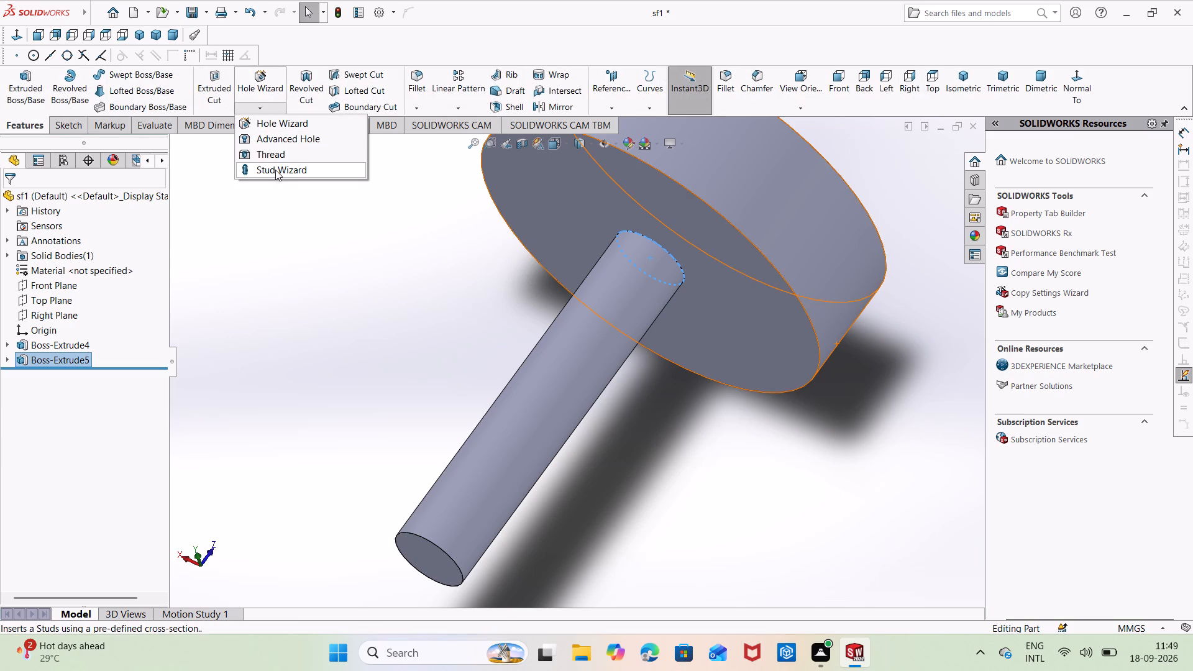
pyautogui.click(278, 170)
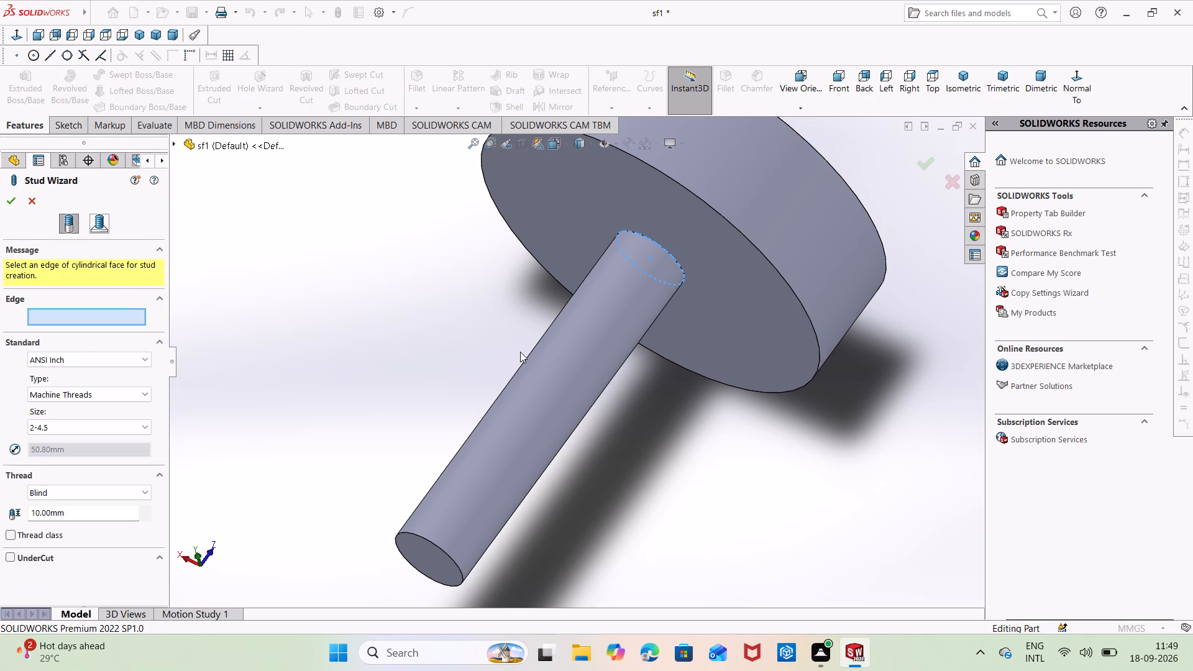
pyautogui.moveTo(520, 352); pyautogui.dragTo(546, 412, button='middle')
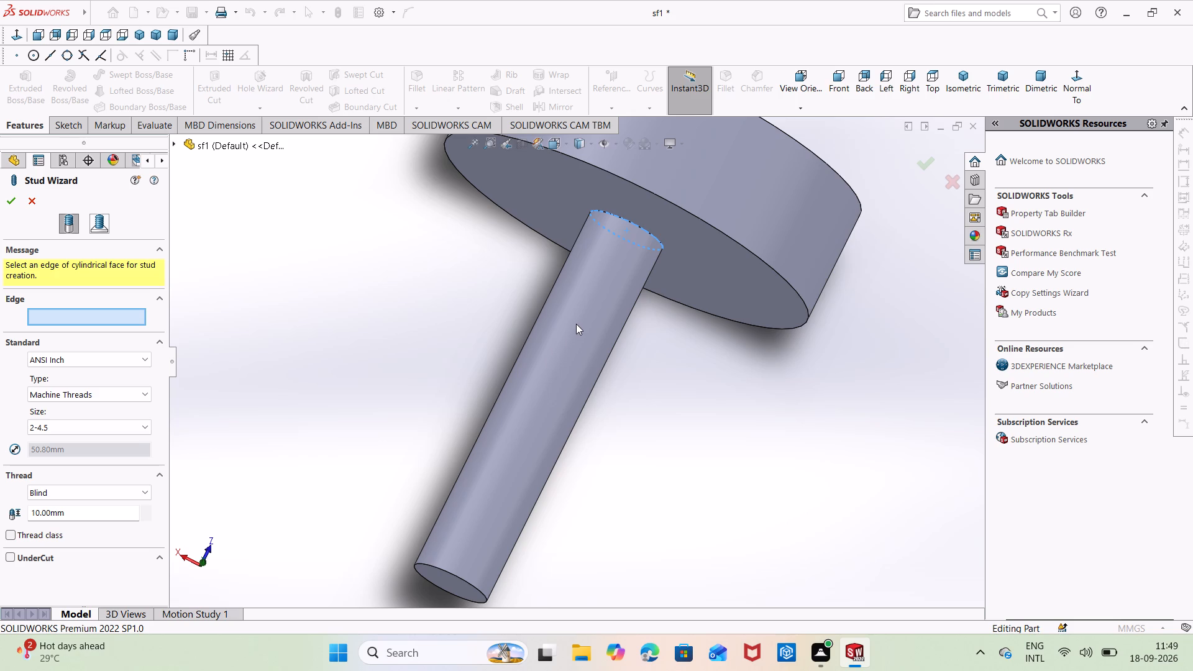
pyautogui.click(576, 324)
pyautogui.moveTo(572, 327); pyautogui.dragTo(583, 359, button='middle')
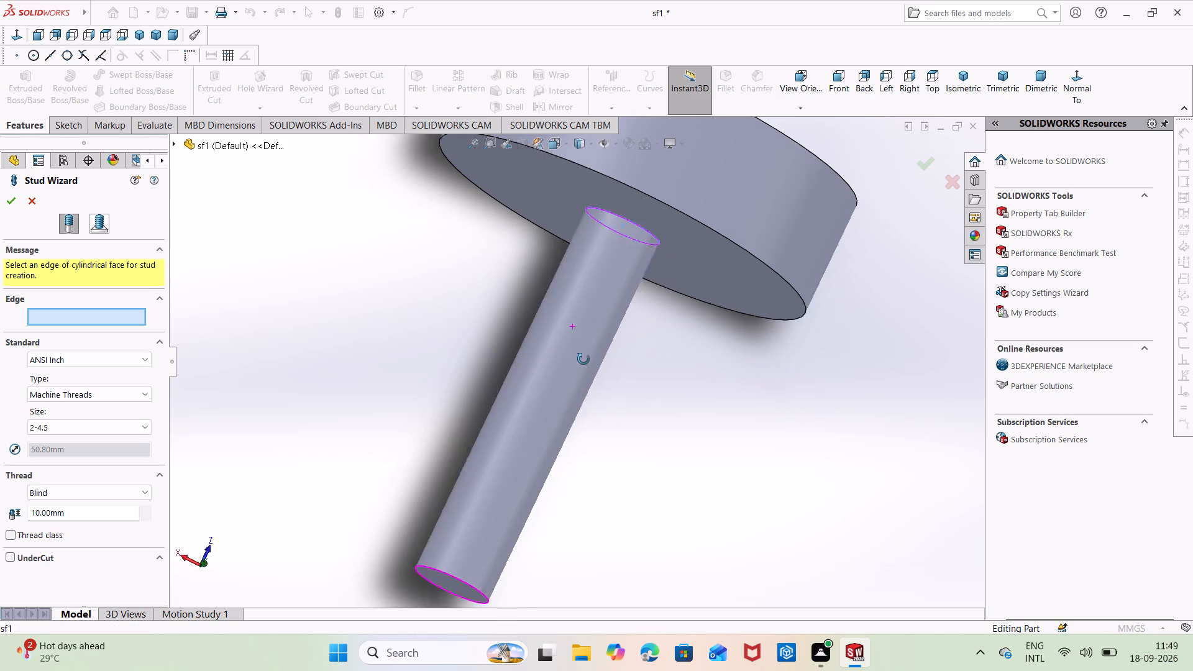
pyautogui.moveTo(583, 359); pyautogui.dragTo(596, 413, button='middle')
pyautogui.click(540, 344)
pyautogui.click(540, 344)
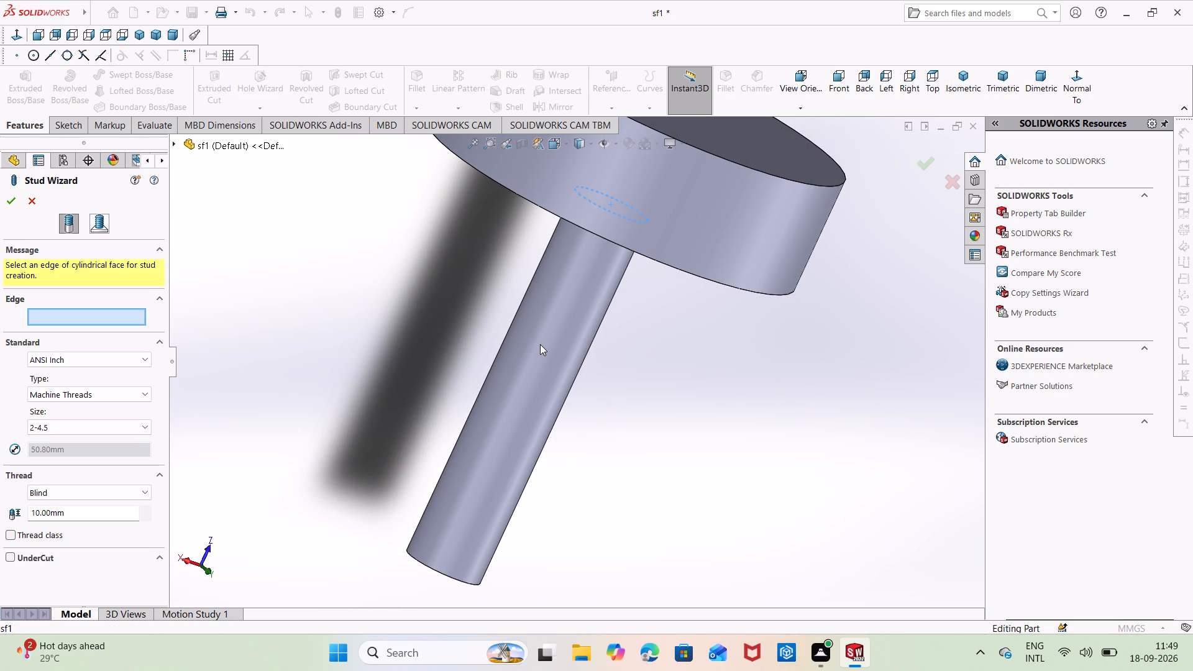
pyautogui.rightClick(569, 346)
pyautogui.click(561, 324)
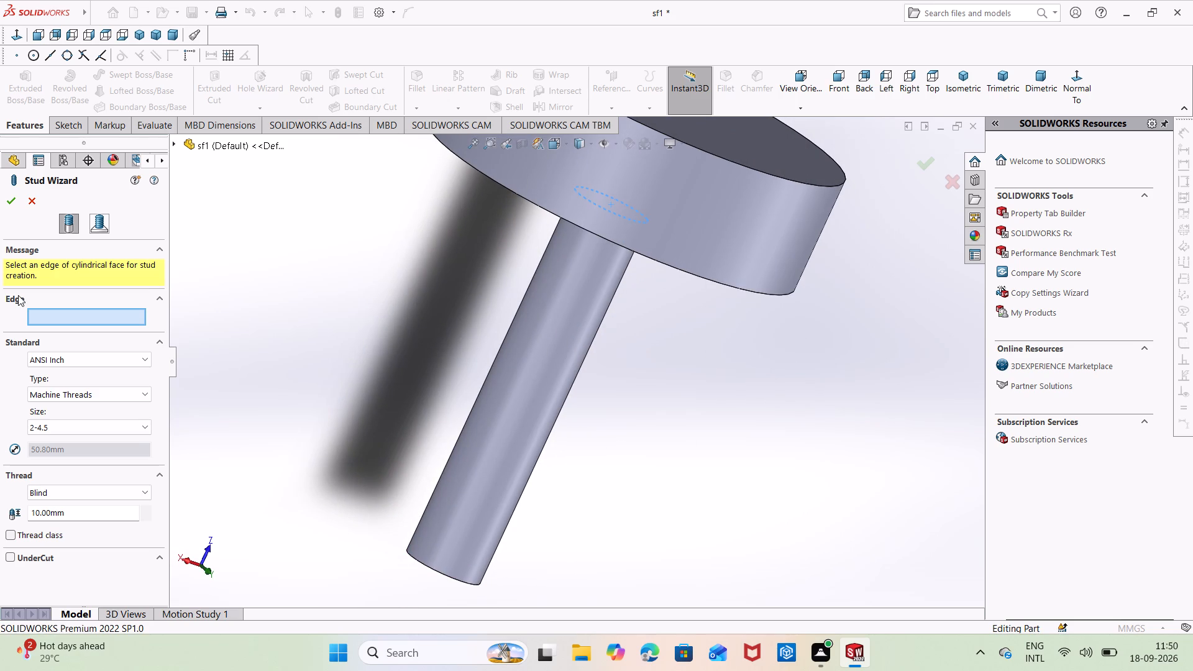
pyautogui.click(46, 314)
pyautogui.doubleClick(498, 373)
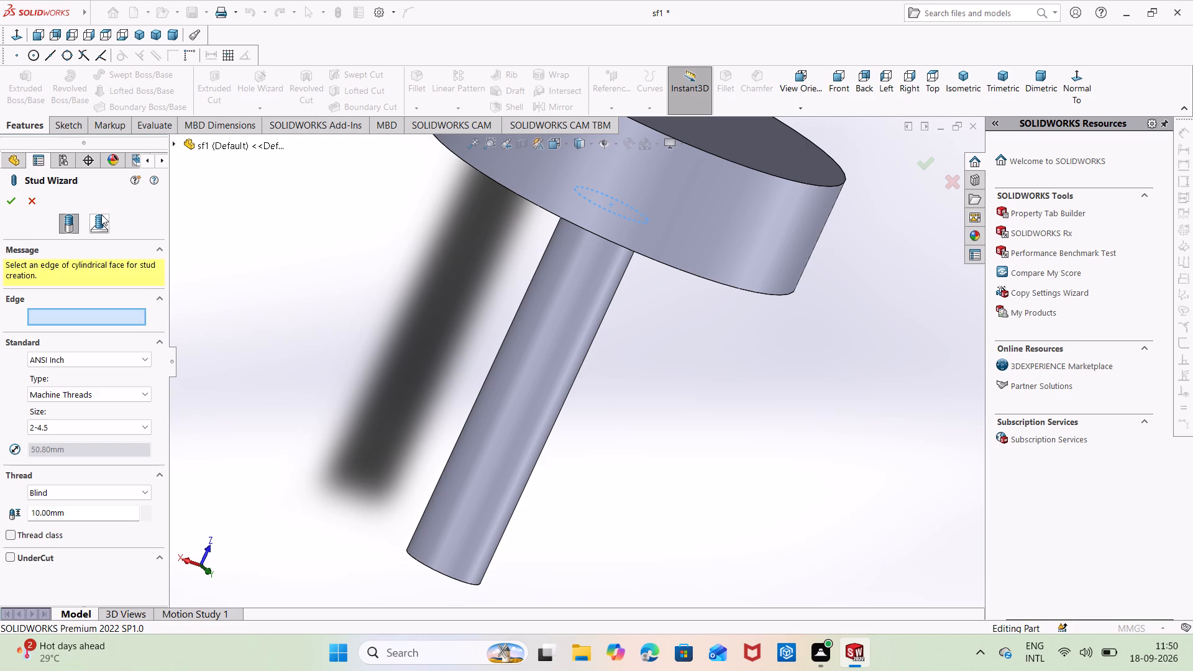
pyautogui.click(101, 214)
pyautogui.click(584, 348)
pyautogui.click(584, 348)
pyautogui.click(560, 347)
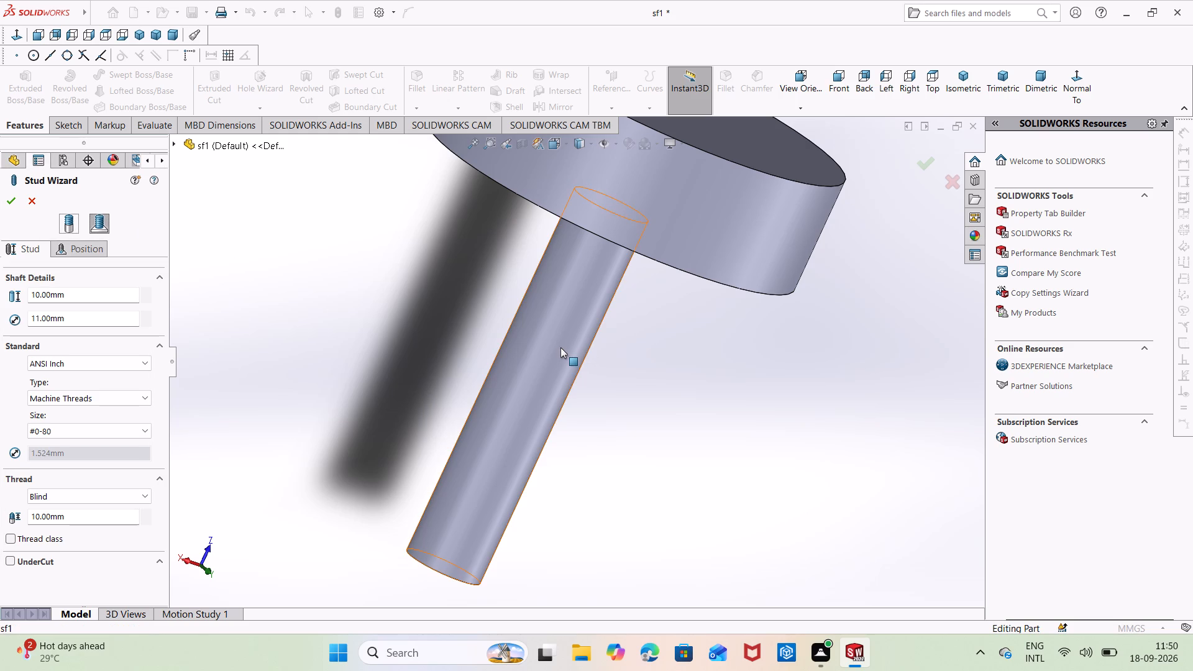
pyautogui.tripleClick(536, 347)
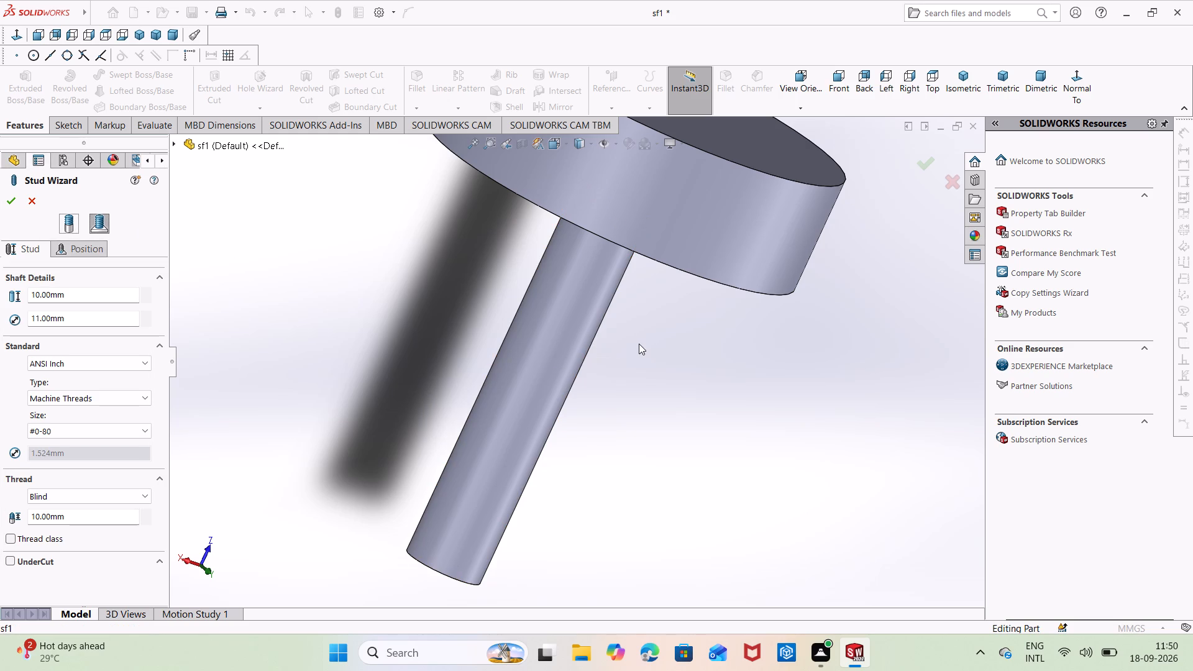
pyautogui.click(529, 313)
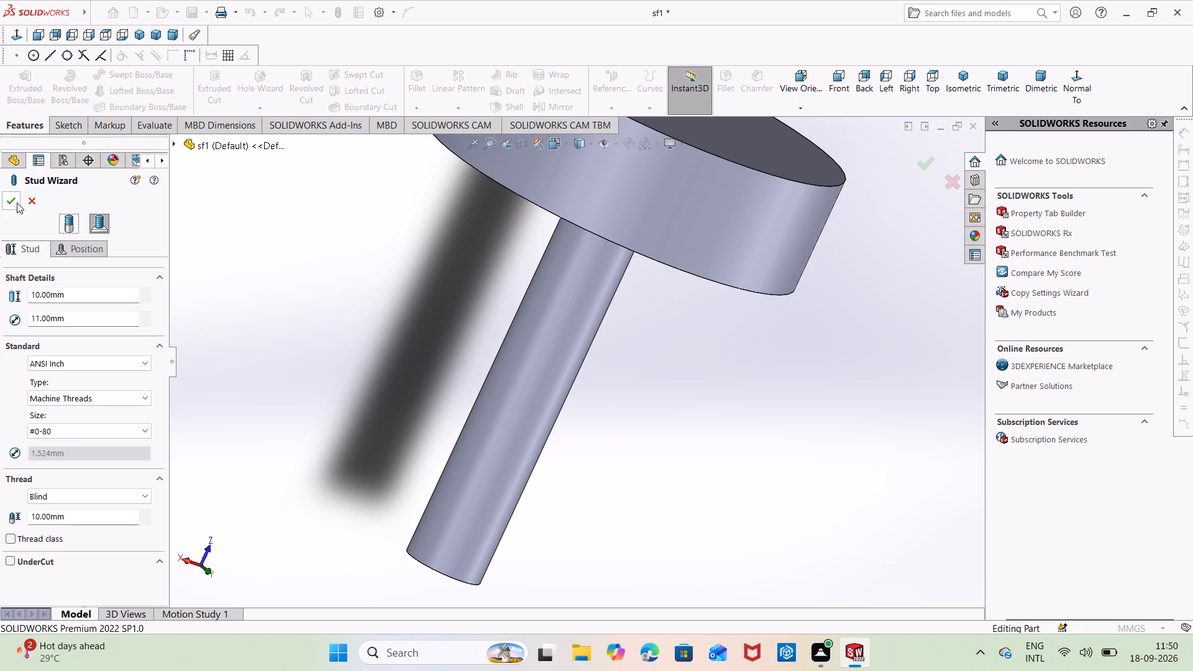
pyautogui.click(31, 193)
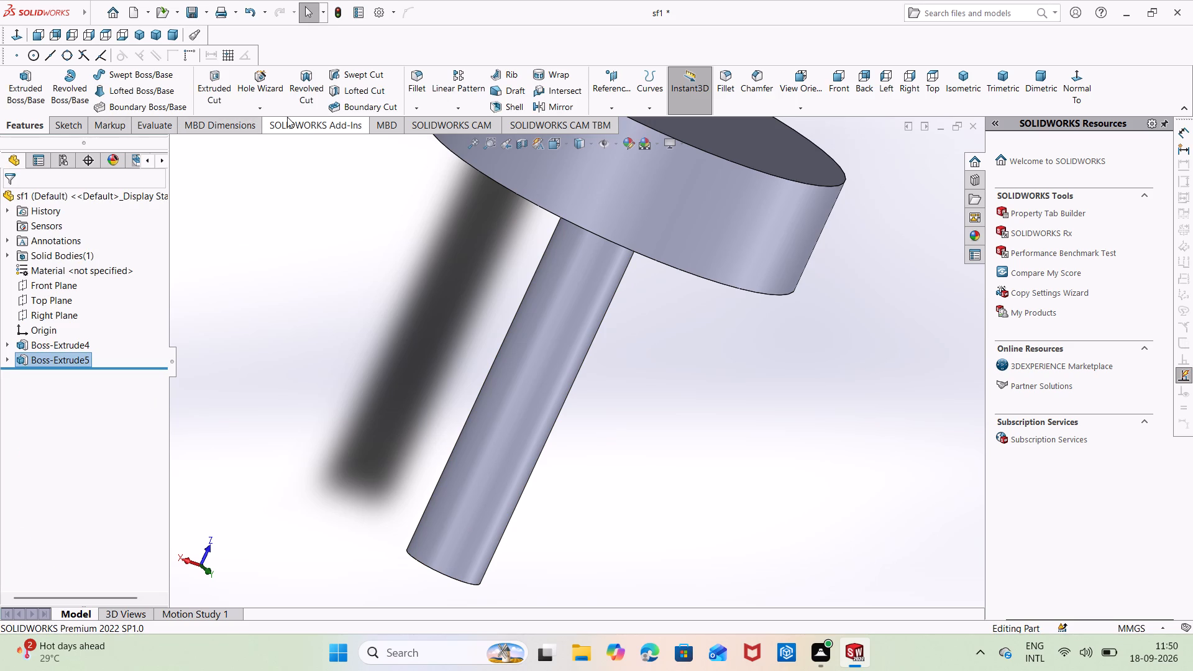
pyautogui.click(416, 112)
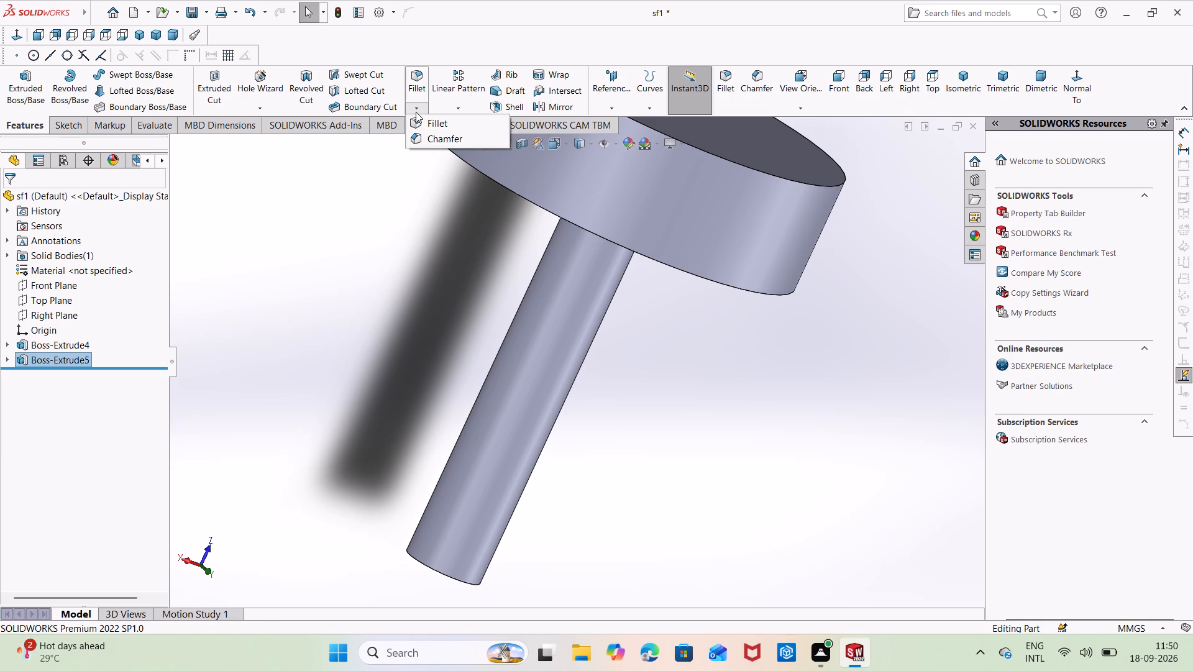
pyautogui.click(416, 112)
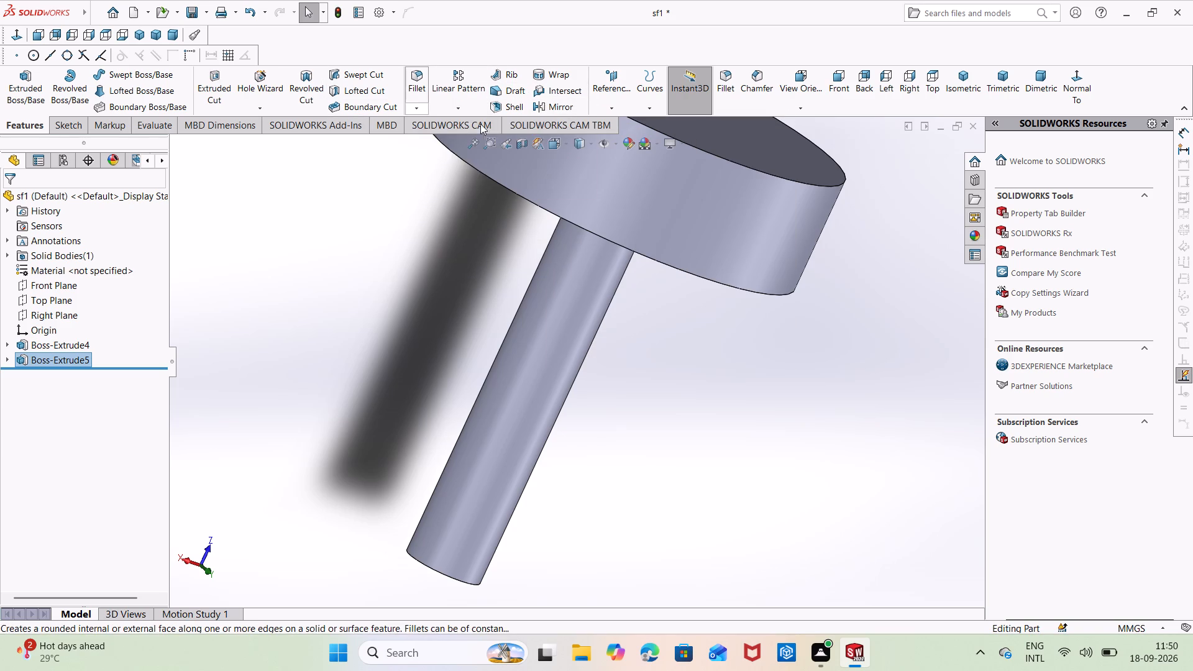
# Use the Stud Wizard to create an ANSI Inch 1-3/4-5 machine-thread stud, blind 10 mm, on the disc's front outer edge.
pyautogui.click(268, 106)
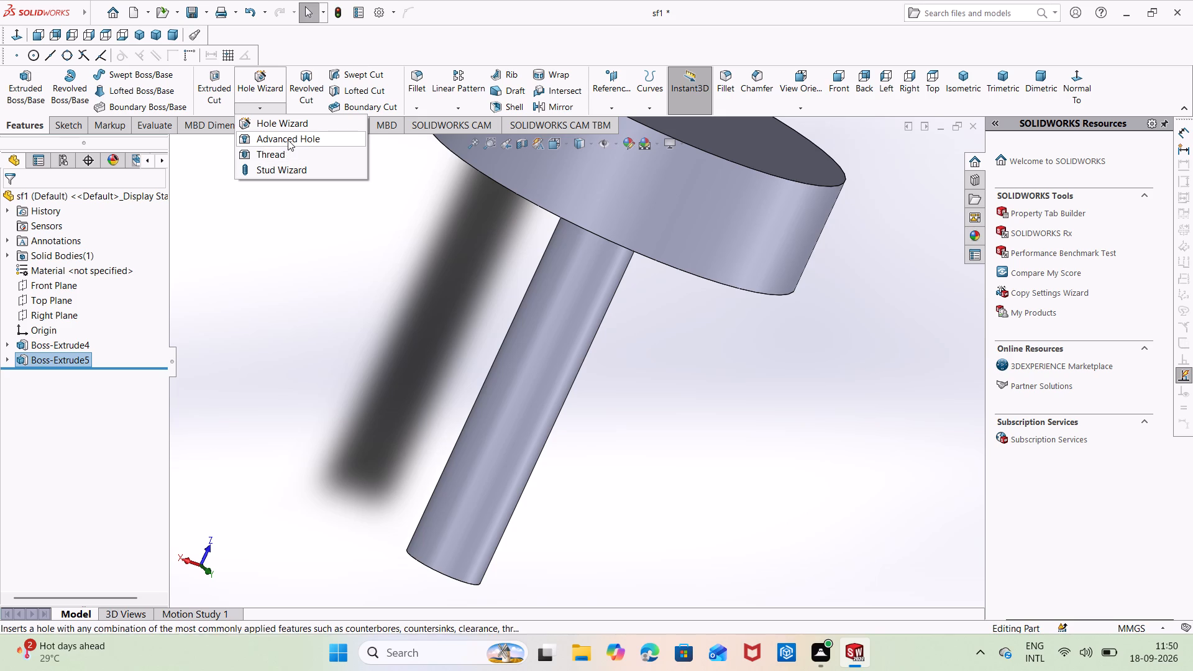
pyautogui.click(280, 169)
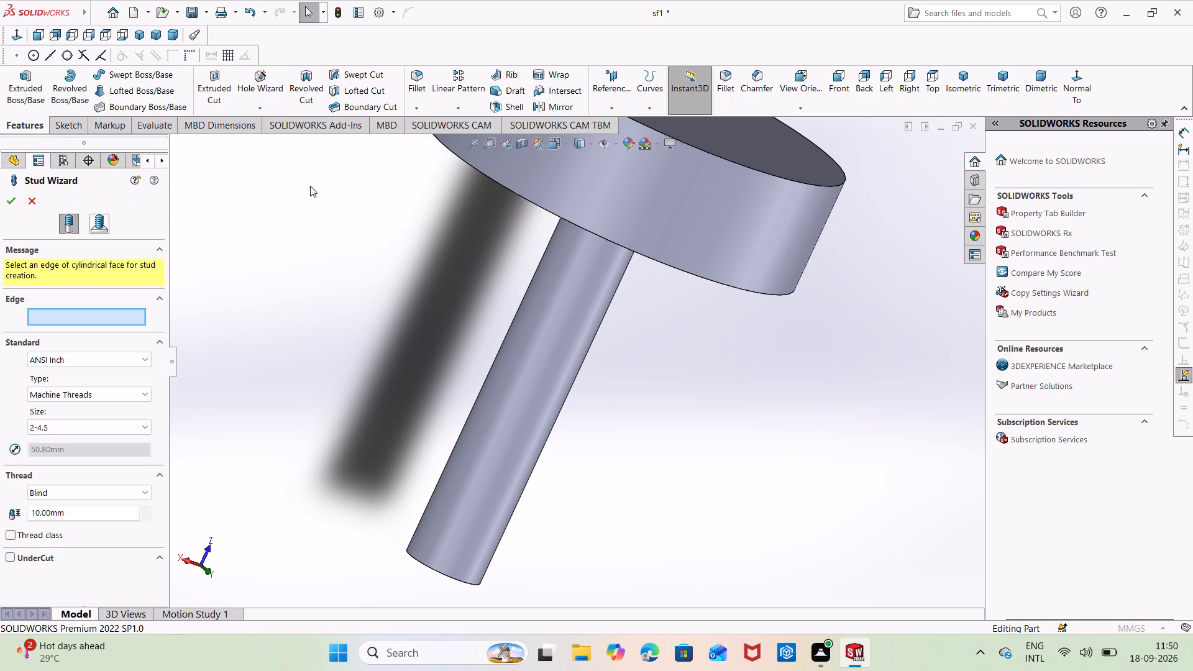
pyautogui.click(80, 317)
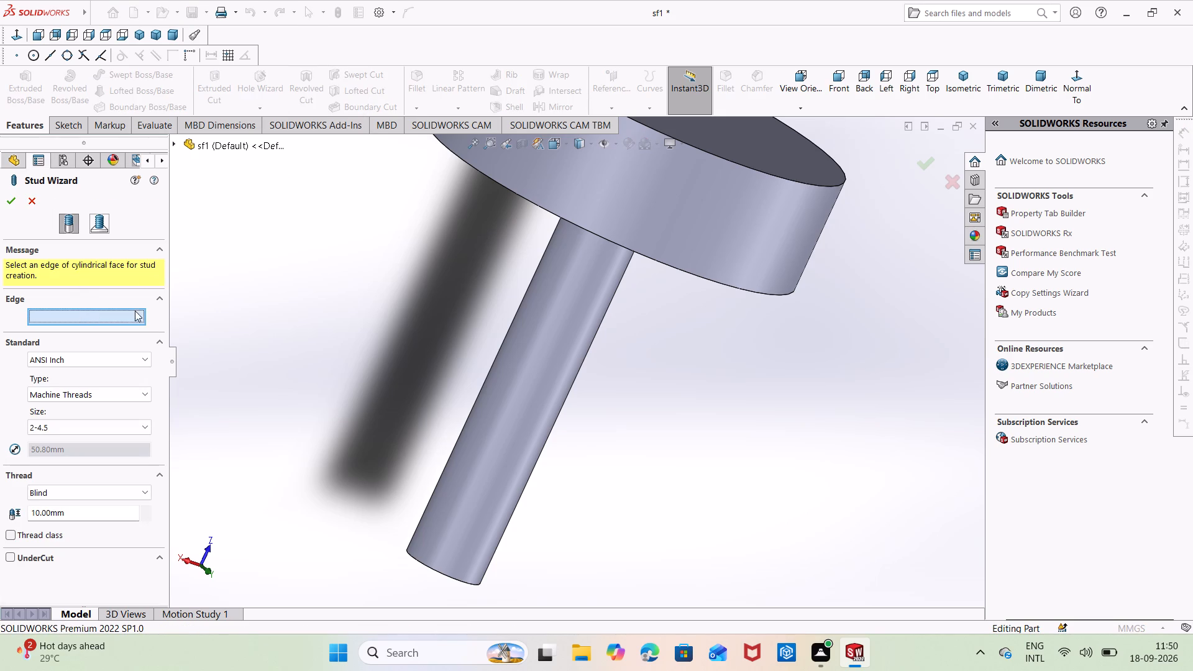
pyautogui.click(528, 345)
pyautogui.click(510, 406)
pyautogui.moveTo(522, 447); pyautogui.dragTo(481, 380, button='middle')
pyautogui.click(528, 434)
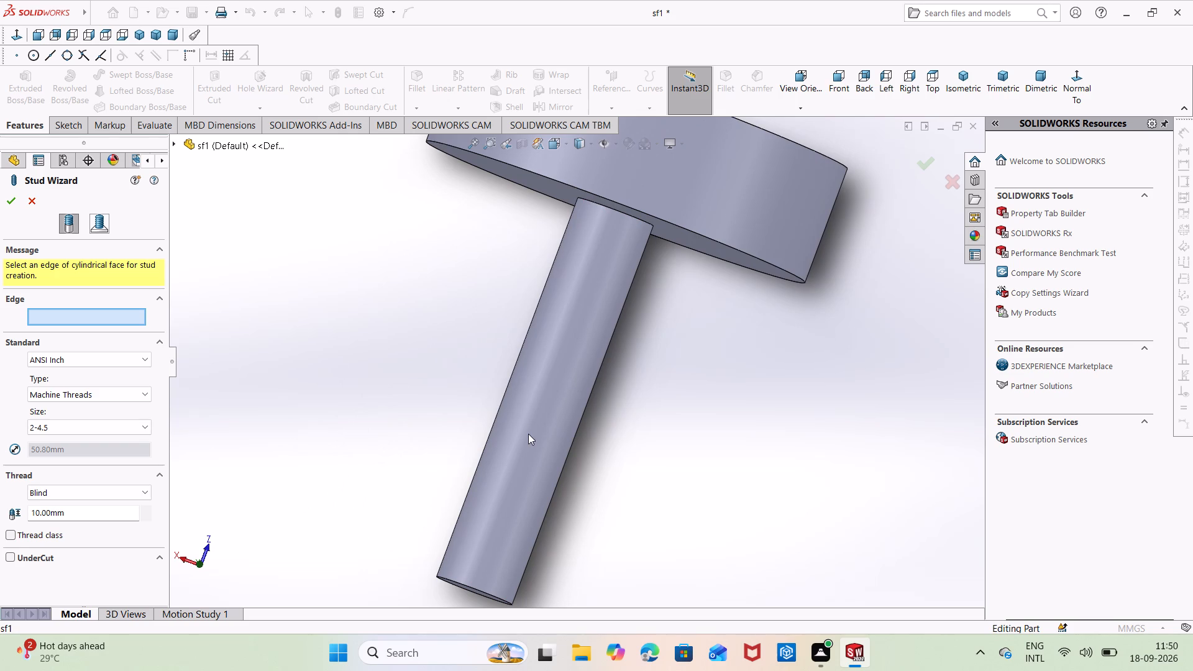
pyautogui.middleClick(568, 268)
pyautogui.click(709, 211)
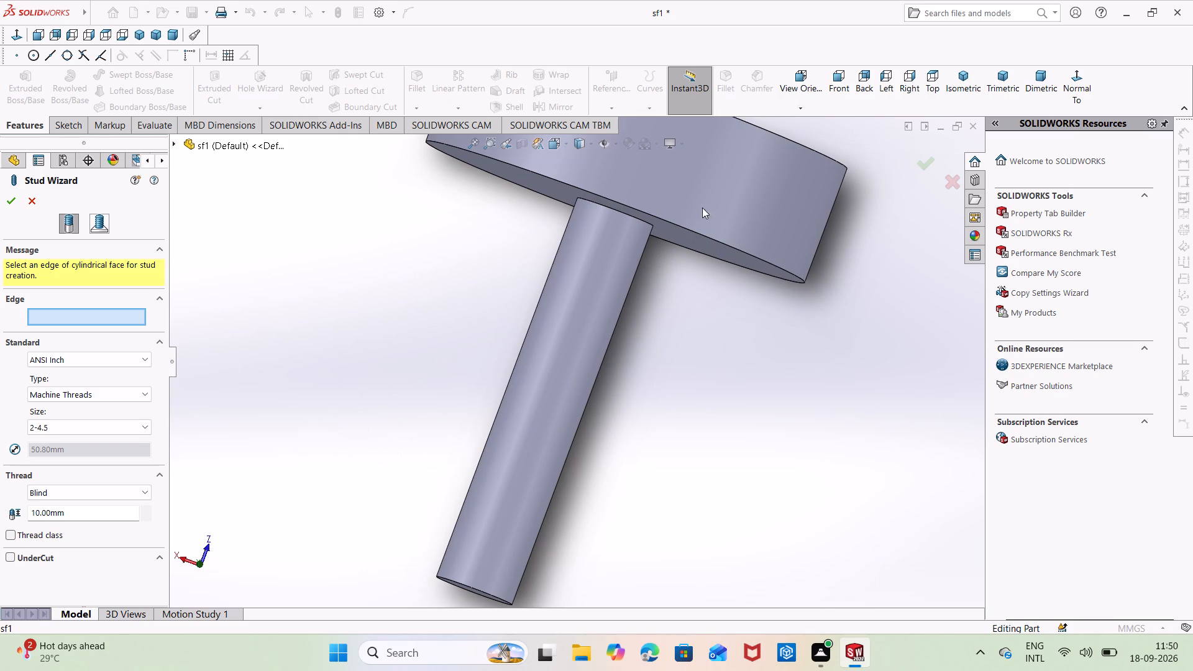
pyautogui.click(690, 232)
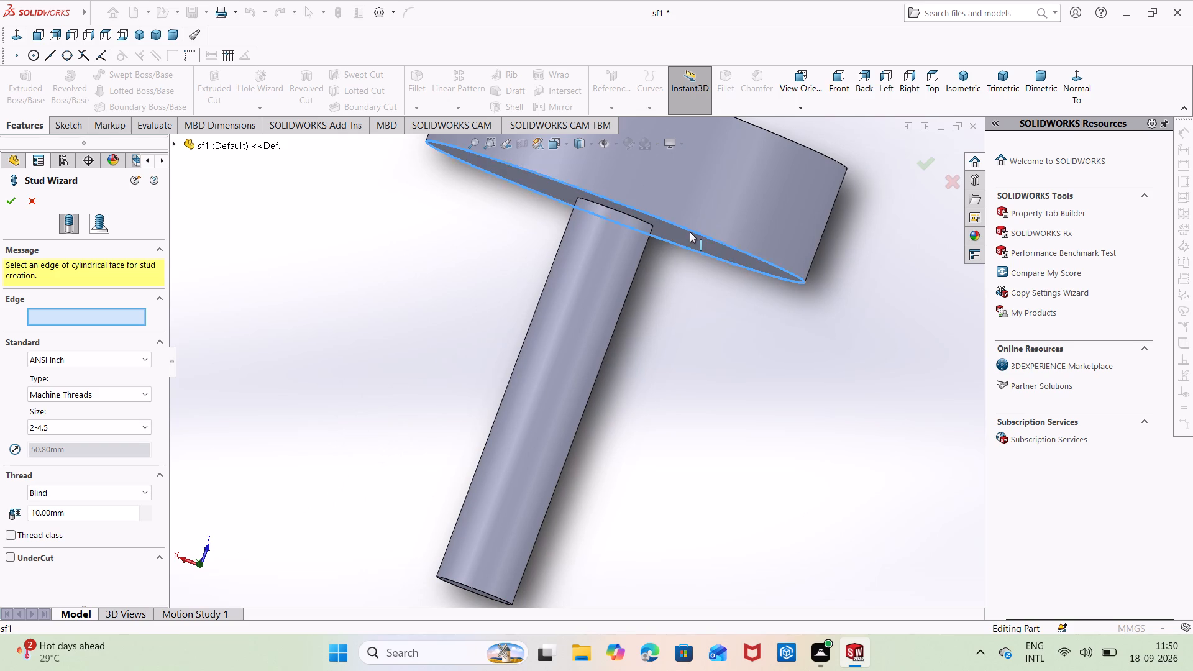
pyautogui.moveTo(464, 235); pyautogui.dragTo(462, 370, button='middle')
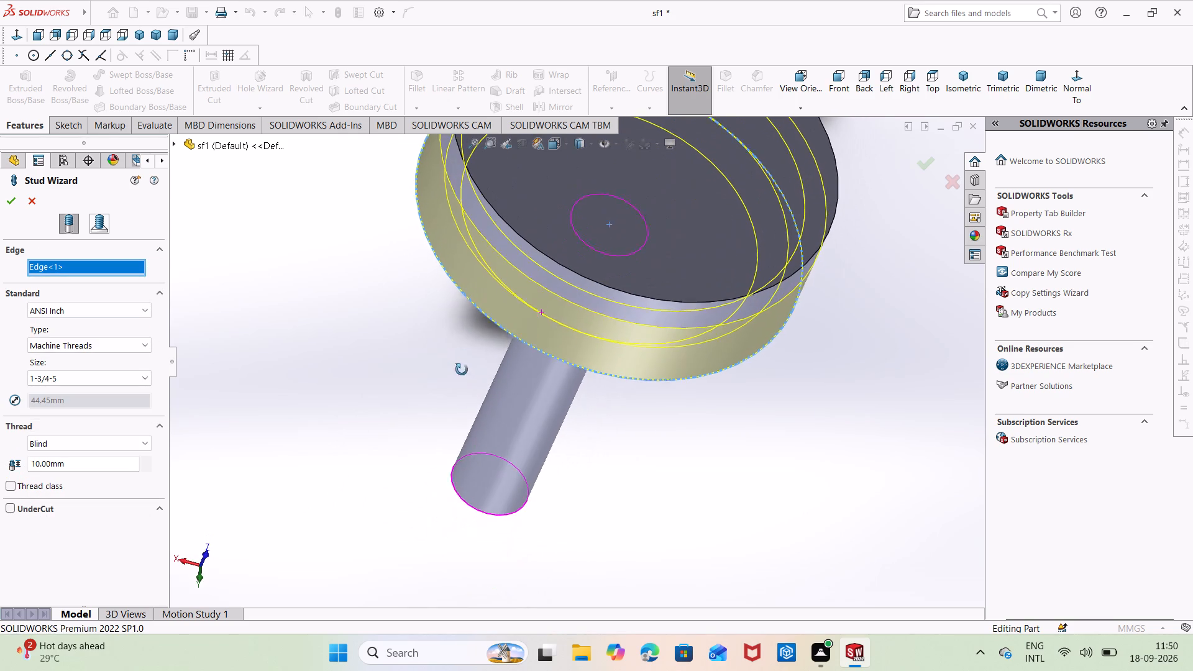
pyautogui.moveTo(462, 370); pyautogui.dragTo(462, 372, button='middle')
pyautogui.click(73, 221)
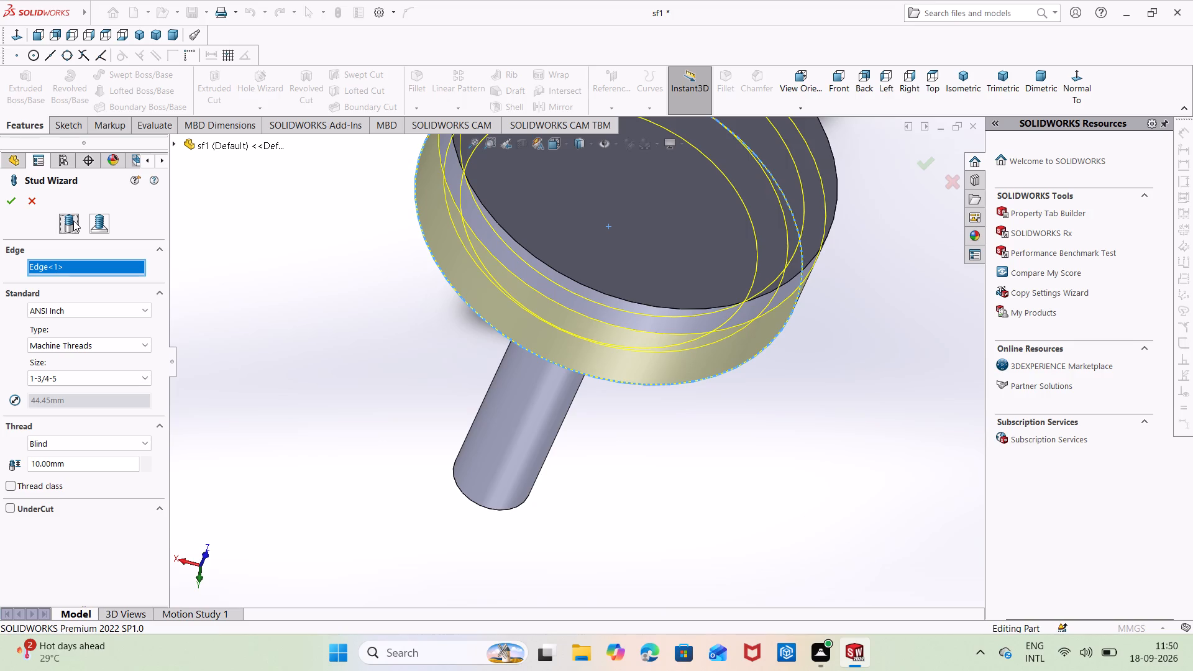
pyautogui.click(103, 219)
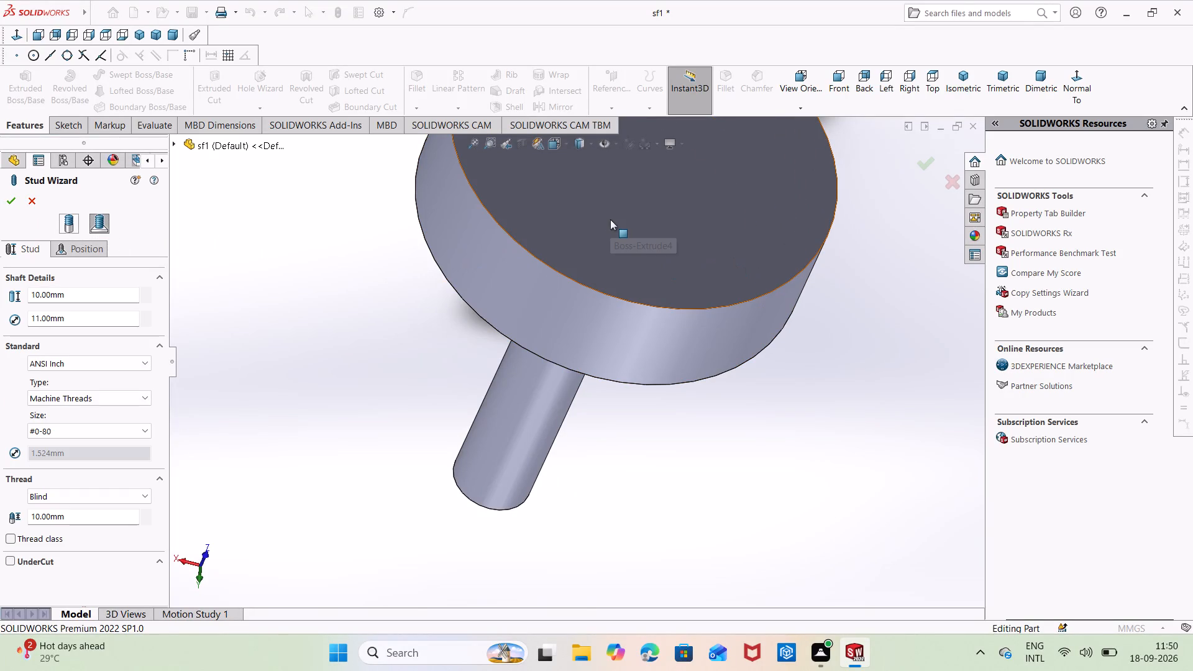
pyautogui.rightClick(68, 215)
pyautogui.click(75, 215)
pyautogui.click(576, 228)
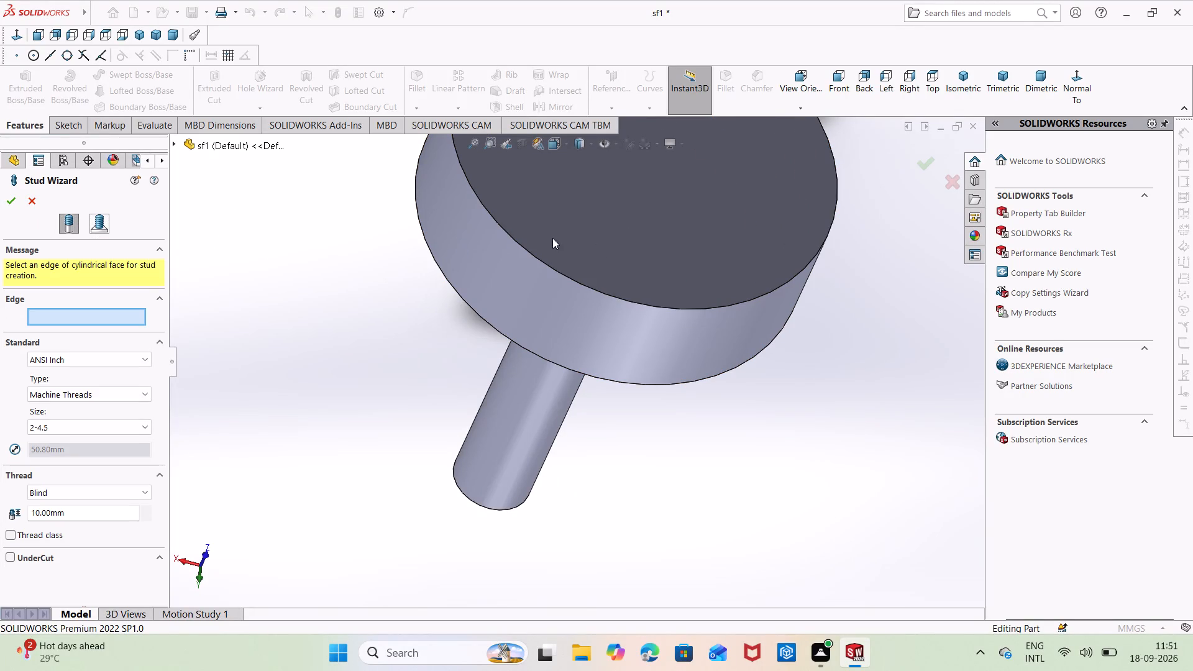
pyautogui.click(541, 262)
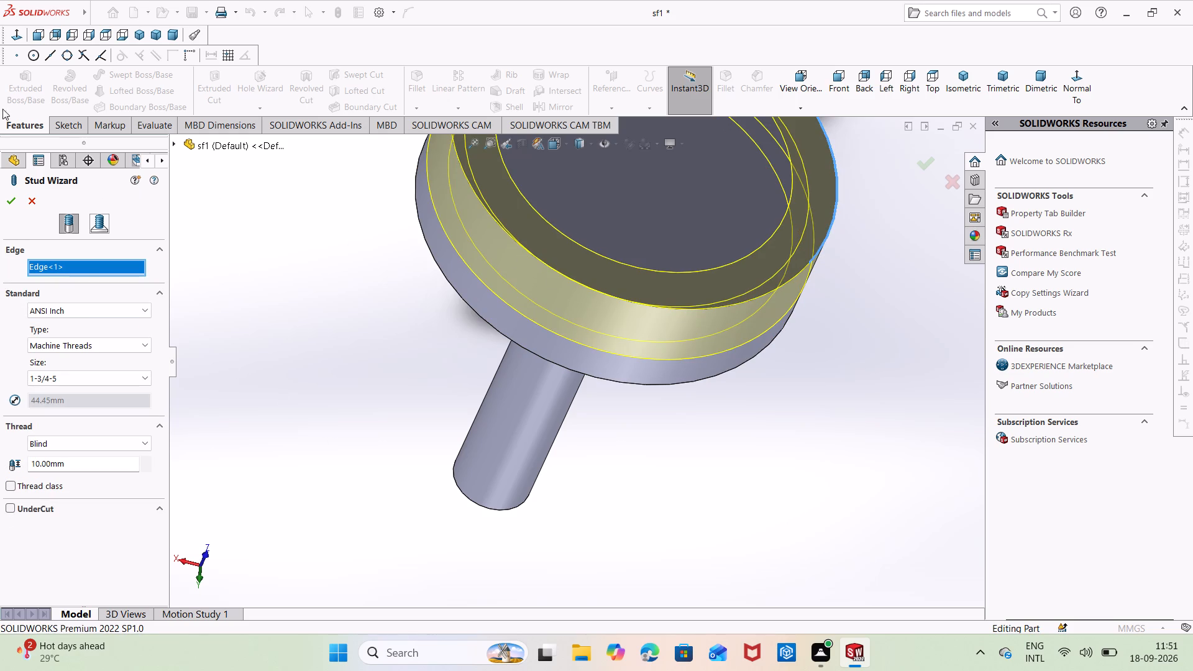
pyautogui.click(7, 200)
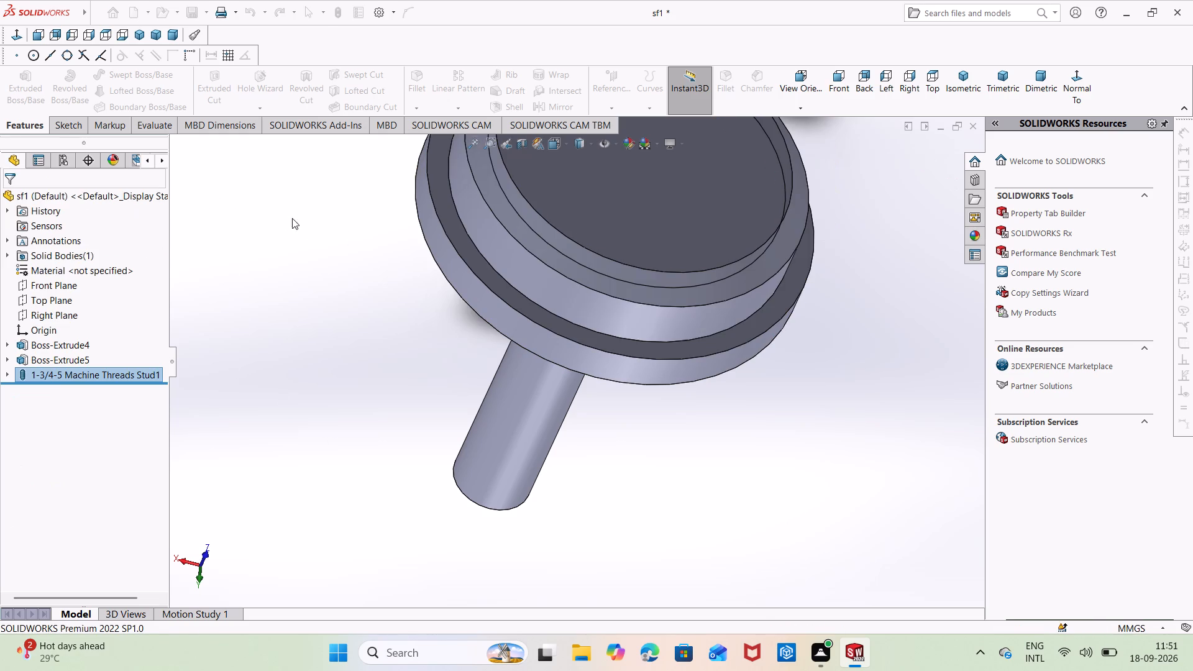
# Examine the disc's stepped front and the shaft from several angles and in a straight side view.
pyautogui.click(362, 237)
pyautogui.moveTo(414, 222); pyautogui.dragTo(484, 327, button='middle')
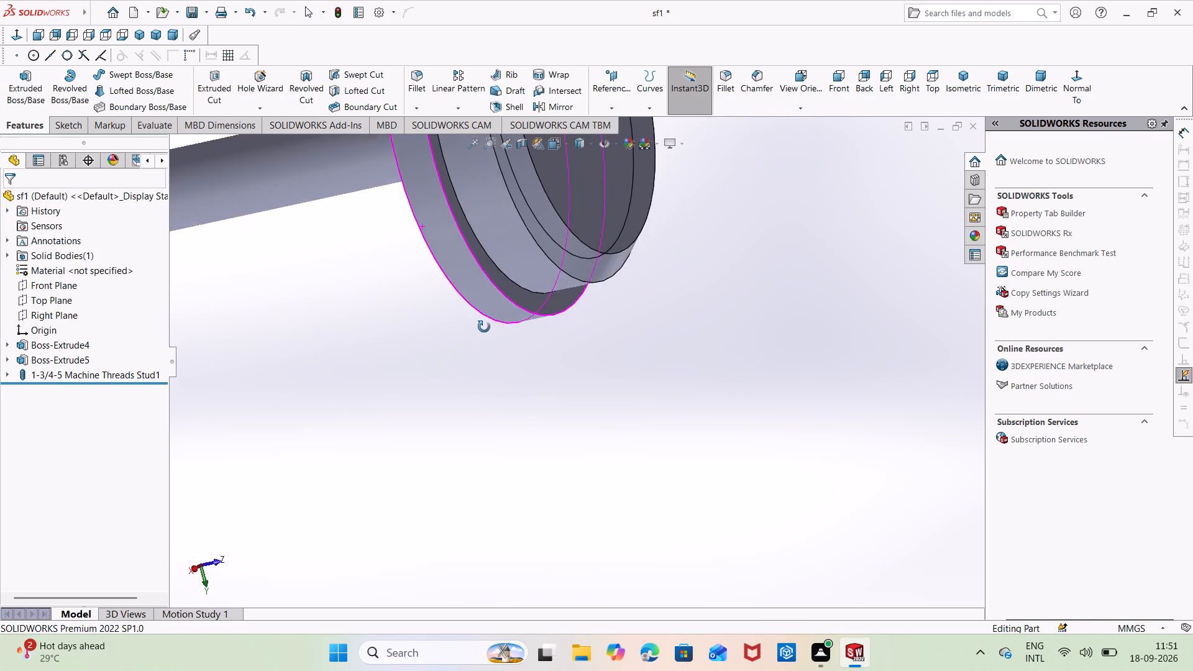
pyautogui.moveTo(484, 327); pyautogui.dragTo(482, 192, button='middle')
pyautogui.moveTo(727, 392); pyautogui.dragTo(685, 264, button='middle')
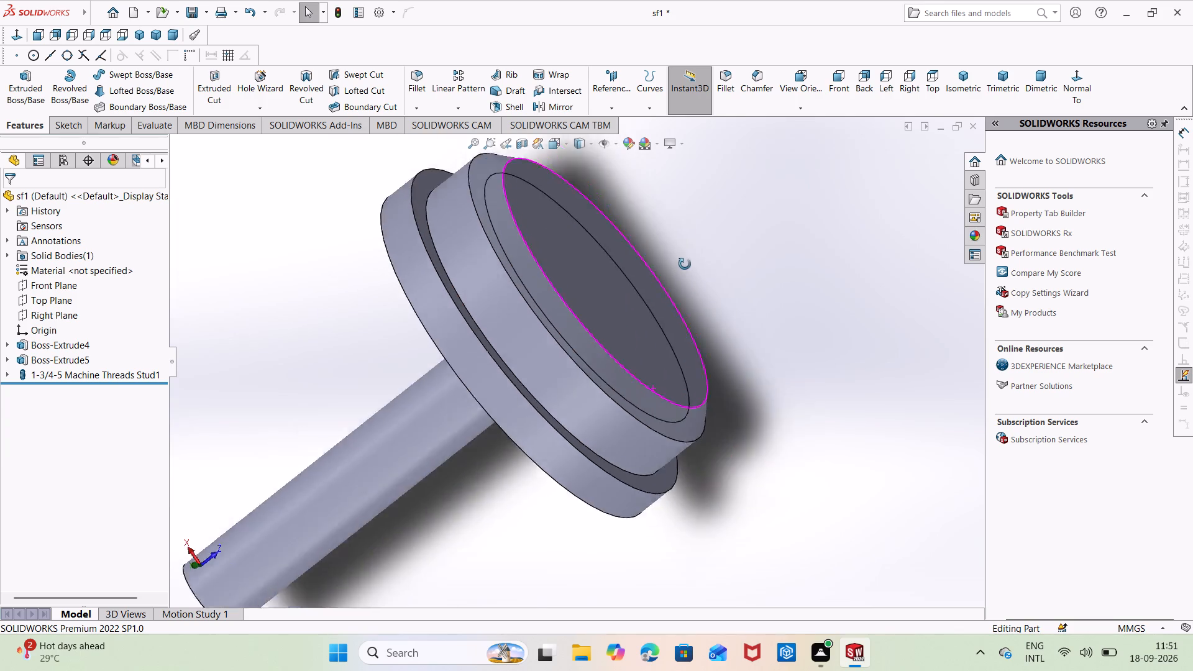
pyautogui.moveTo(685, 264); pyautogui.dragTo(682, 216, button='middle')
pyautogui.moveTo(768, 308); pyautogui.dragTo(670, 274, button='middle')
pyautogui.moveTo(857, 286); pyautogui.dragTo(809, 277, button='middle')
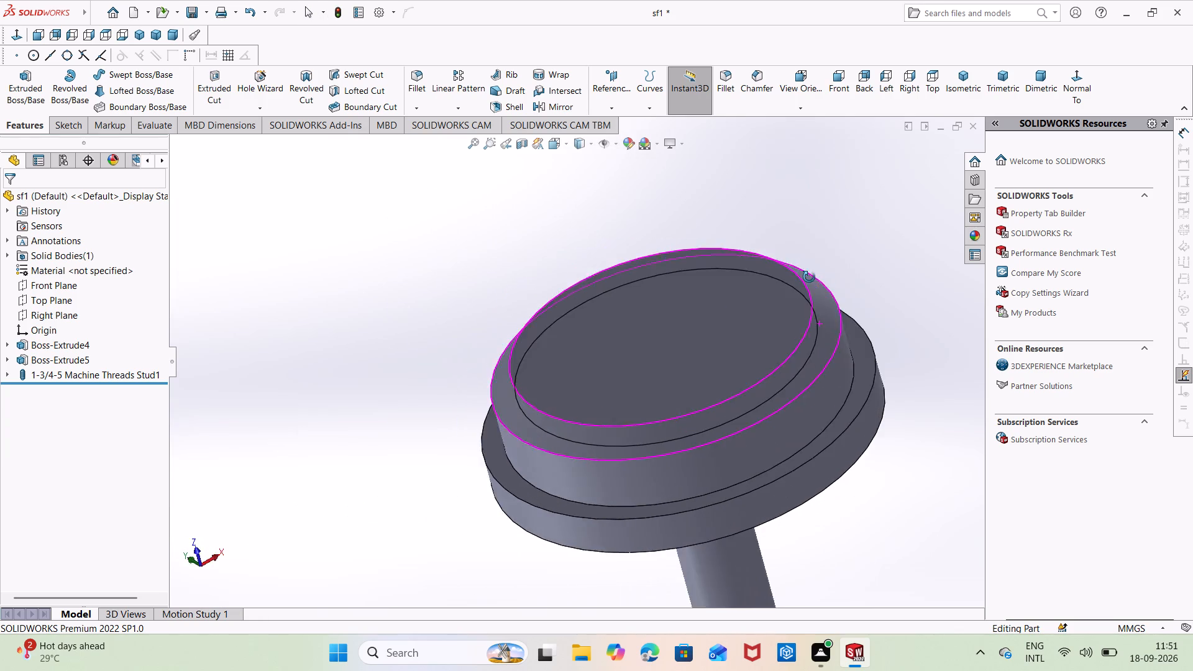
pyautogui.moveTo(809, 277); pyautogui.dragTo(726, 303, button='middle')
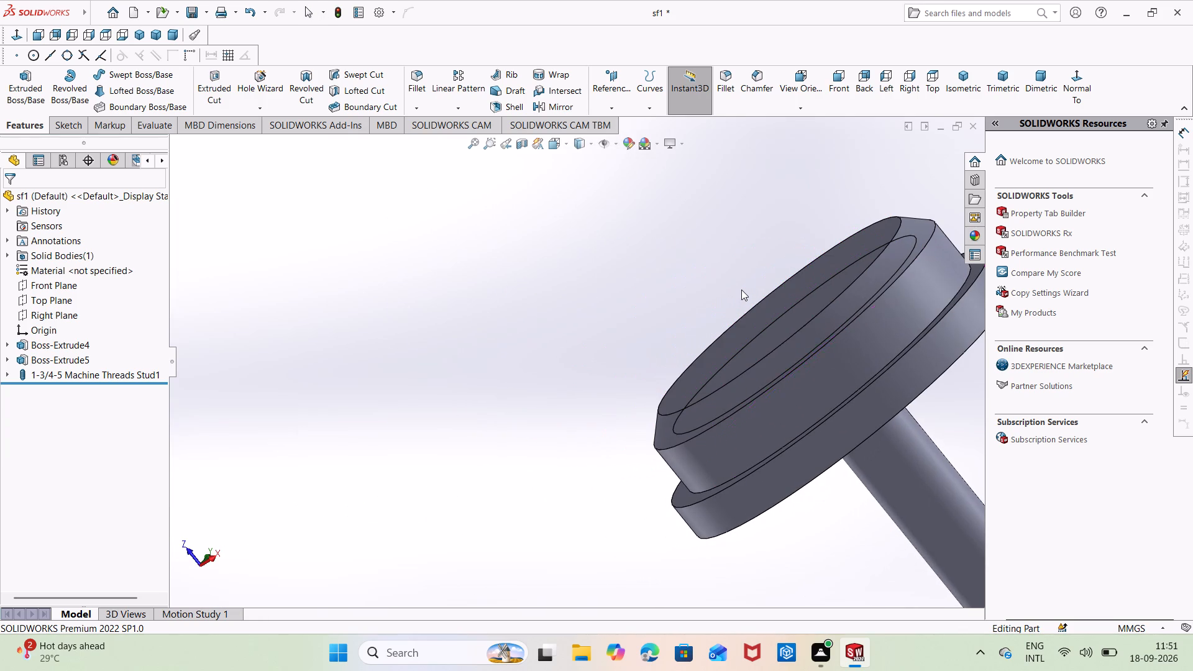
pyautogui.hotkey('ctrl', '8')
pyautogui.keyDown('ctrl'); pyautogui.moveTo(923, 277); pyautogui.dragTo(767, 109, button='middle'); pyautogui.keyUp('ctrl')
pyautogui.keyDown('ctrl'); pyautogui.moveTo(764, 405); pyautogui.dragTo(786, 212, button='middle'); pyautogui.keyUp('ctrl')
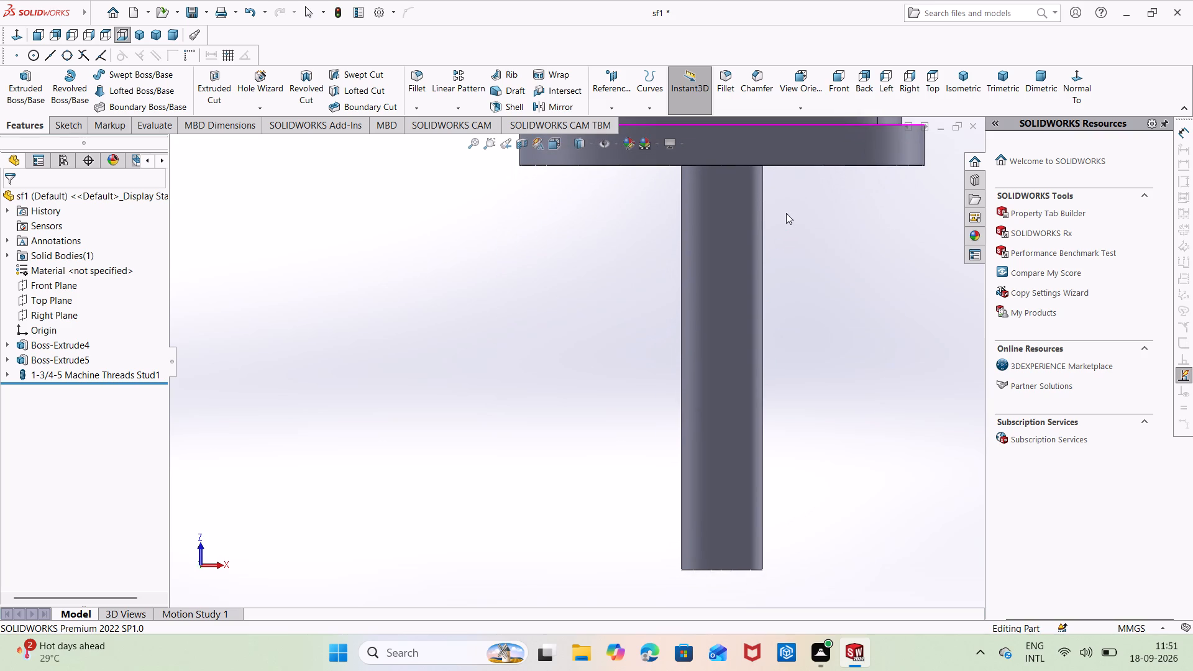
pyautogui.keyDown('ctrl'); pyautogui.scroll(-2, 787, 228); pyautogui.keyUp('ctrl')
pyautogui.keyDown('ctrl'); pyautogui.scroll(4, 787, 228); pyautogui.keyUp('ctrl')
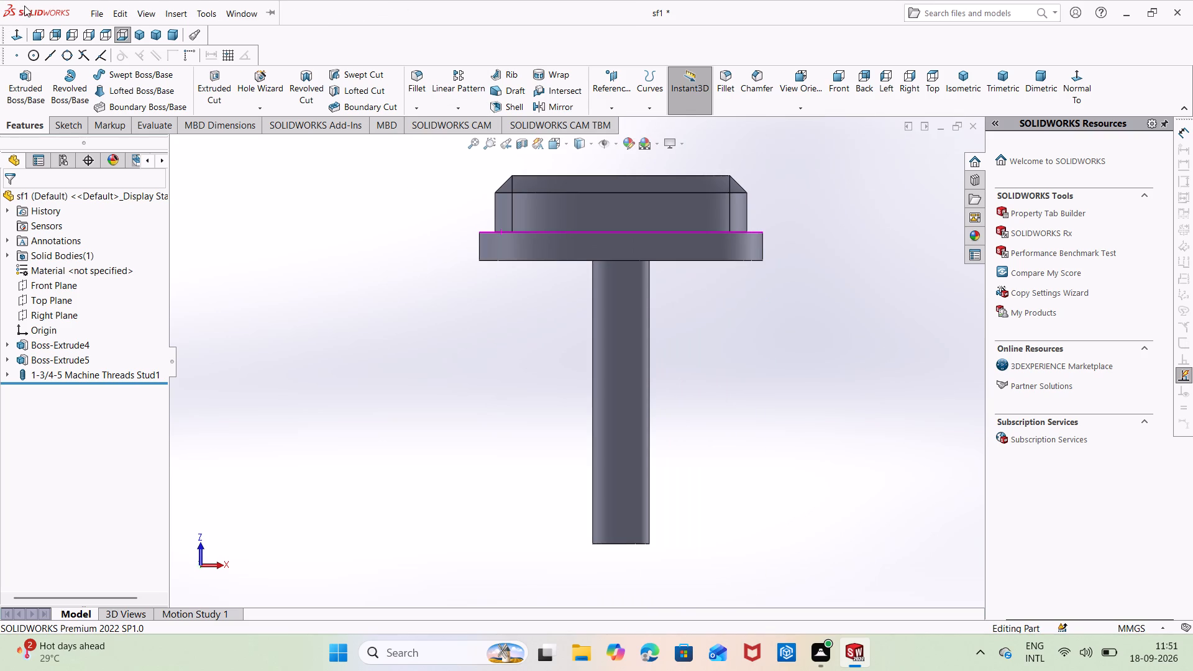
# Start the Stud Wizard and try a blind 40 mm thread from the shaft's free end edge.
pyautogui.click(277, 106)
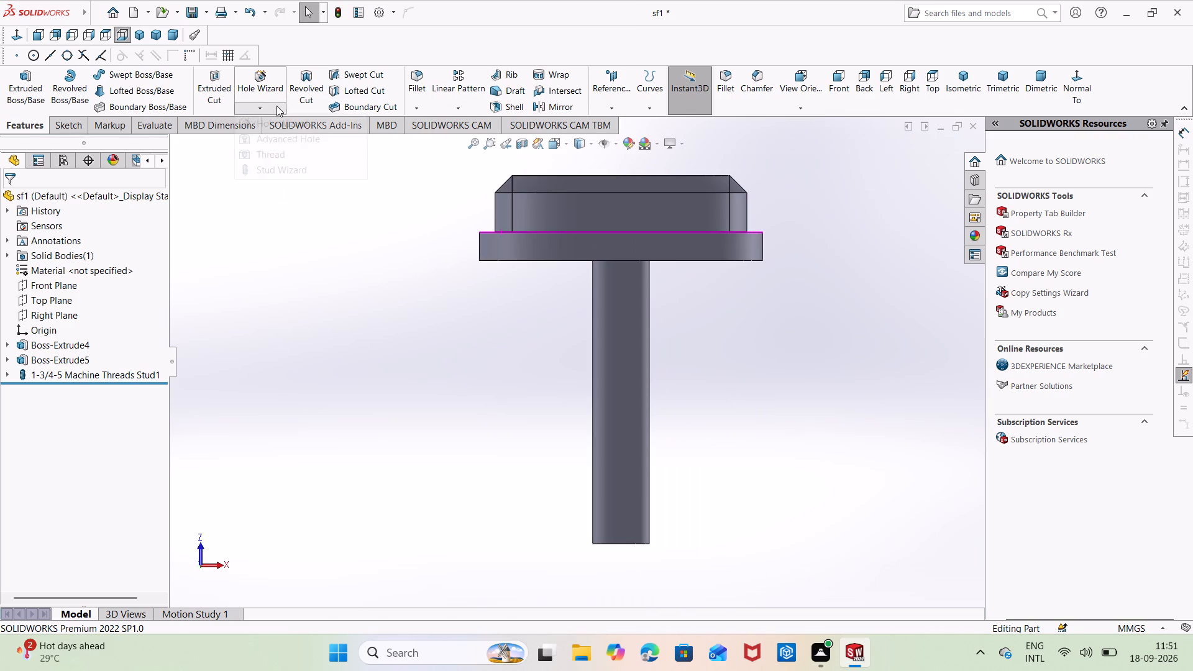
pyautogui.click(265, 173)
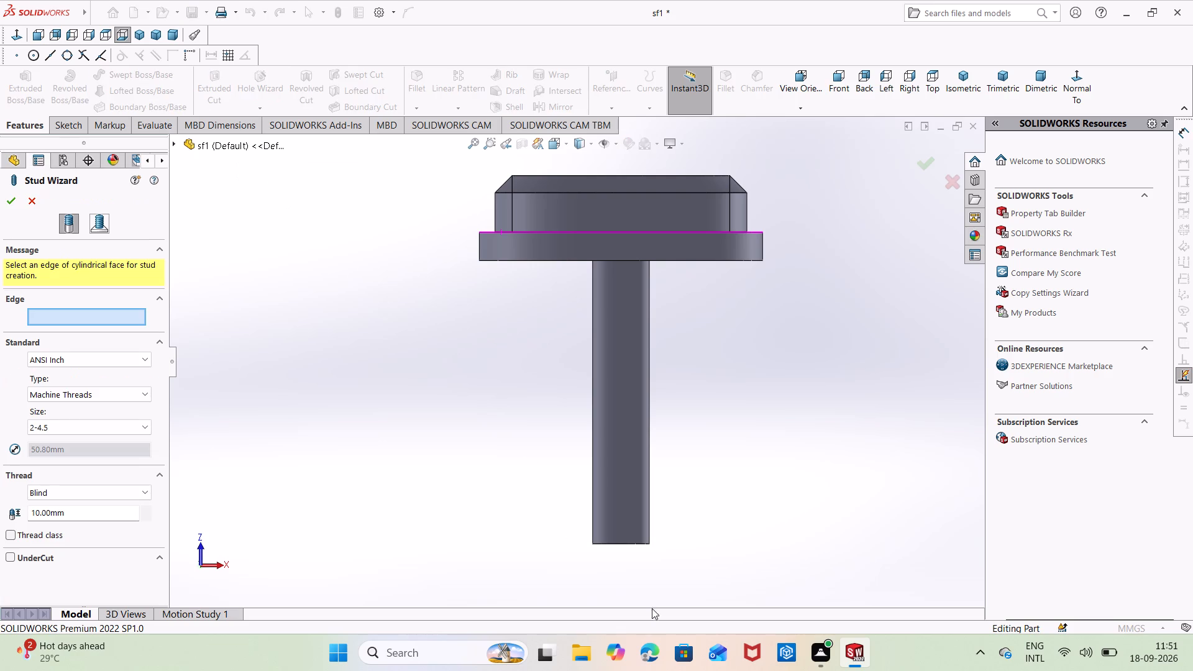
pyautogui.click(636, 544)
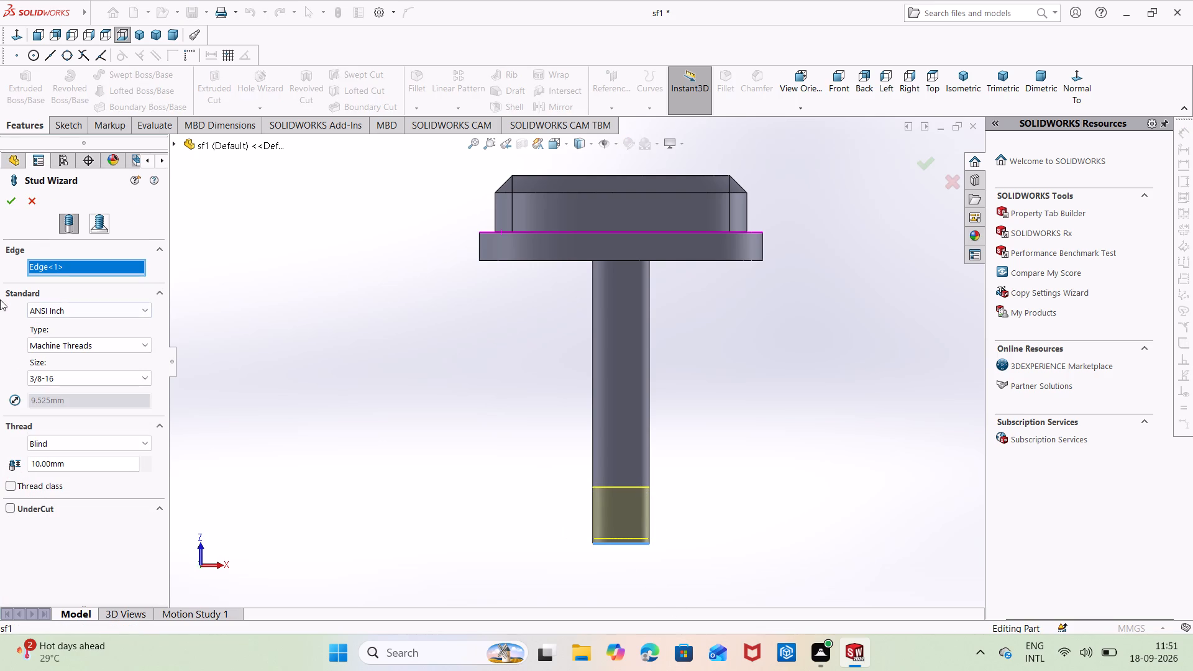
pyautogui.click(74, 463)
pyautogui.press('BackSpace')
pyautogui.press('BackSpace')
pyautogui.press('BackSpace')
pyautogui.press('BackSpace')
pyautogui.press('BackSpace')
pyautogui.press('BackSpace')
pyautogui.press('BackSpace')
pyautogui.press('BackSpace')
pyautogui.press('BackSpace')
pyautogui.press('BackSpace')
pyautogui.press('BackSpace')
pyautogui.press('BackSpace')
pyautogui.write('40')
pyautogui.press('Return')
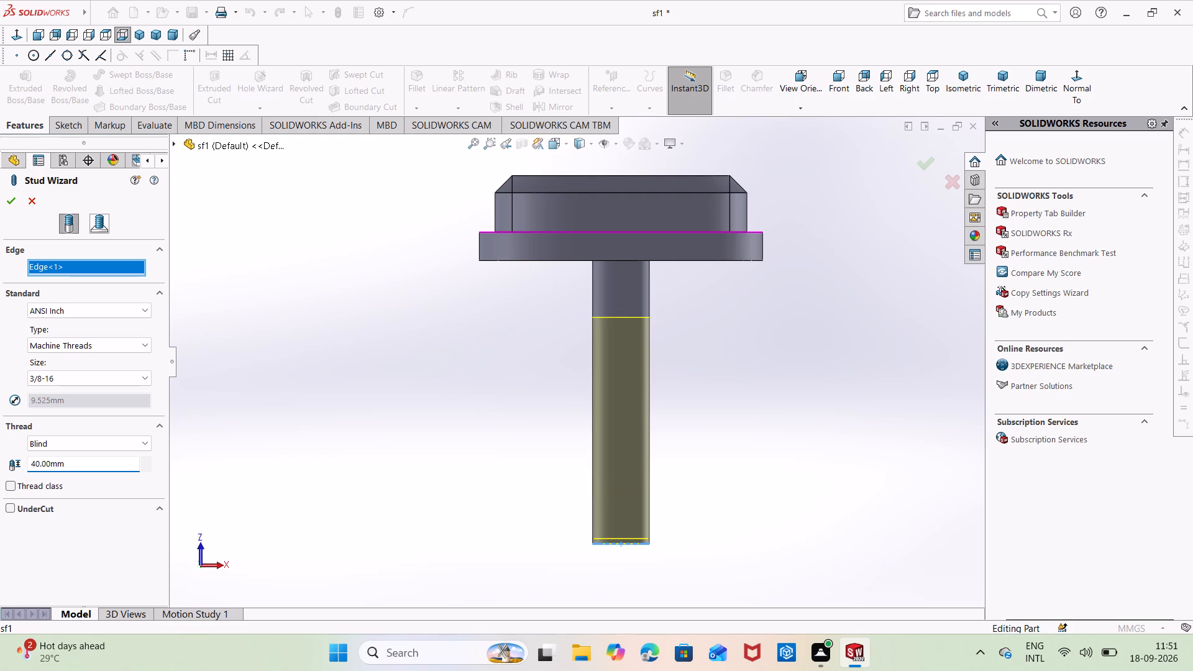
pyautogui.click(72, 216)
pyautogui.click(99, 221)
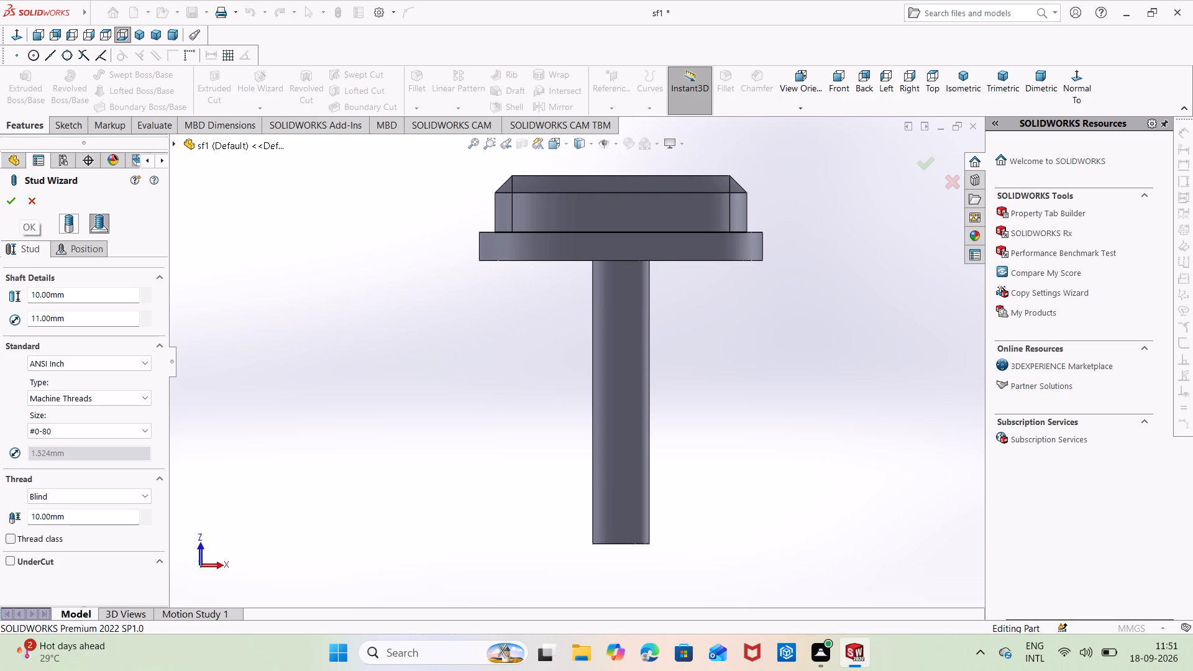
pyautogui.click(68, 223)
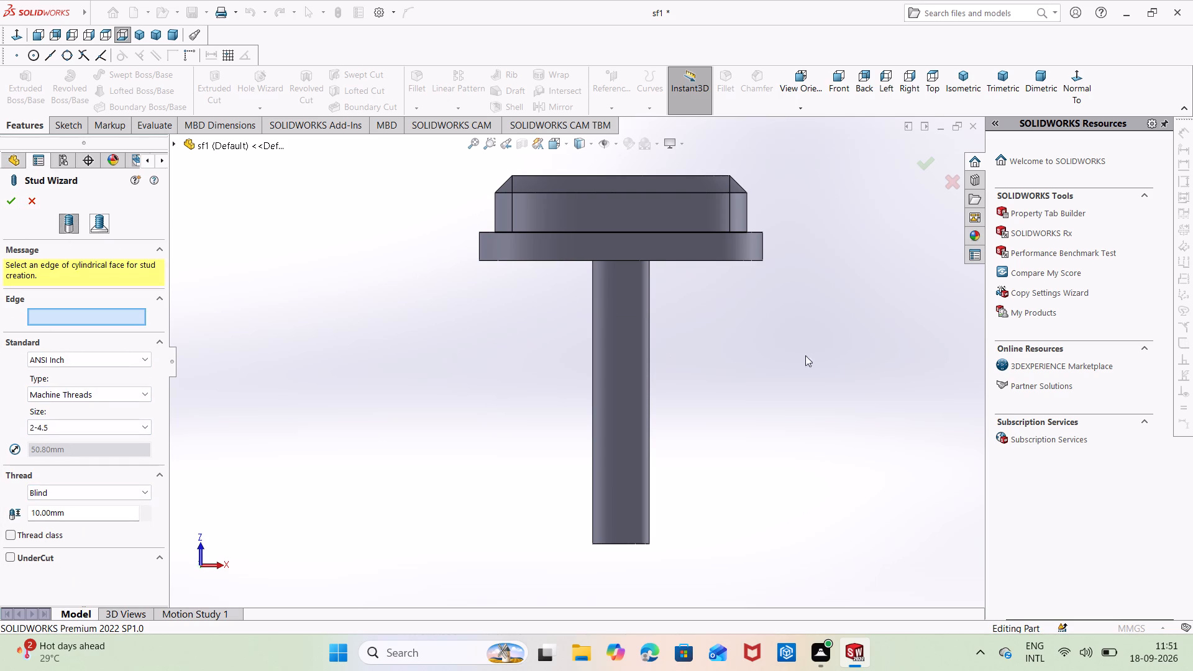
# Create an ANSI Inch 3/8-16 machine-thread stud from the shaft's free end edge, blind with a 40 mm thread length.
pyautogui.click(613, 545)
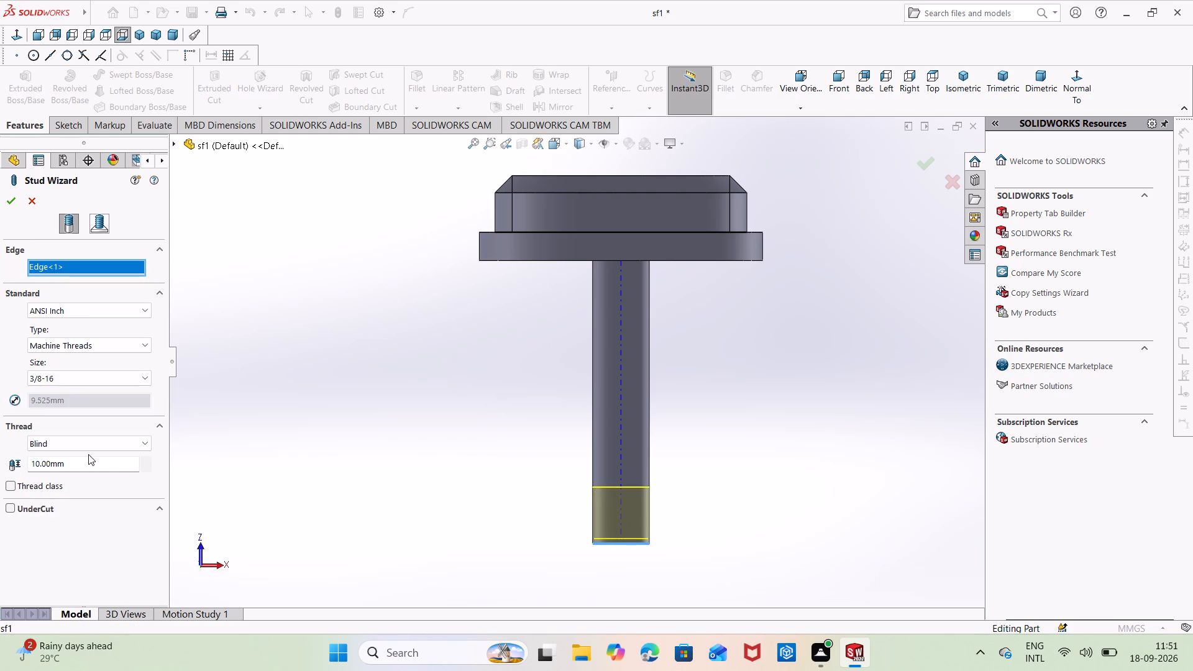
pyautogui.click(66, 465)
pyautogui.press('BackSpace')
pyautogui.press('BackSpace')
pyautogui.press('BackSpace')
pyautogui.press('BackSpace')
pyautogui.press('BackSpace')
pyautogui.press('BackSpace')
pyautogui.press('BackSpace')
pyautogui.press('BackSpace')
pyautogui.press('BackSpace')
pyautogui.press('BackSpace')
pyautogui.press('BackSpace')
pyautogui.press('BackSpace')
pyautogui.press('BackSpace')
pyautogui.press('BackSpace')
pyautogui.press('BackSpace')
pyautogui.write('40')
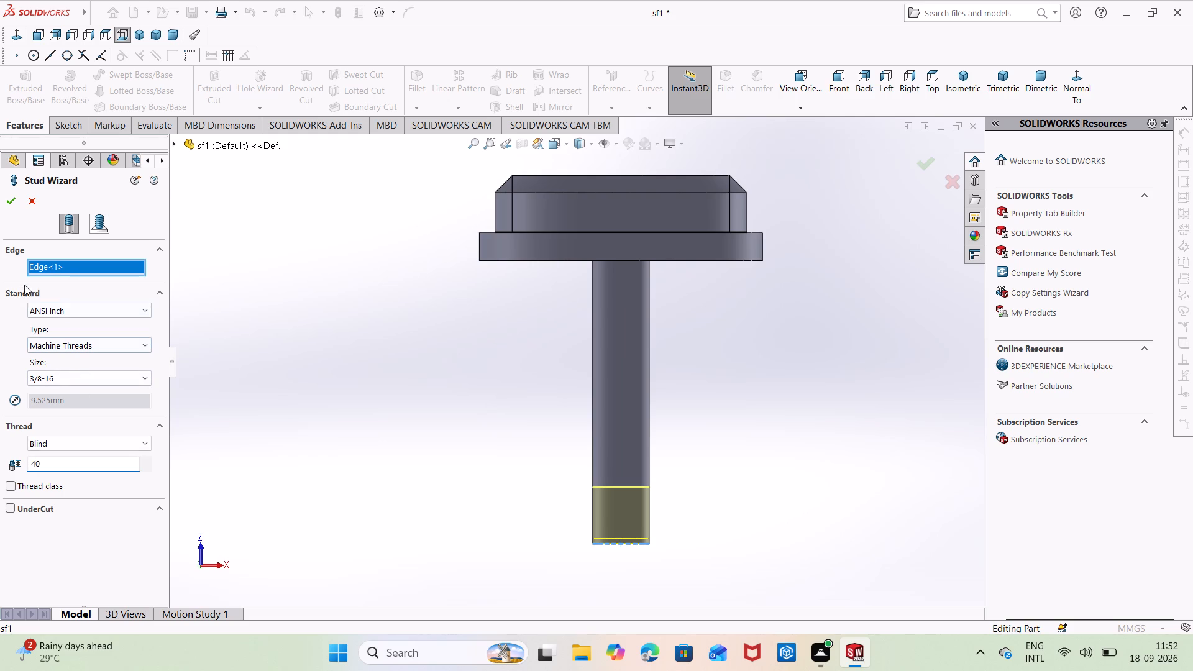
pyautogui.click(11, 198)
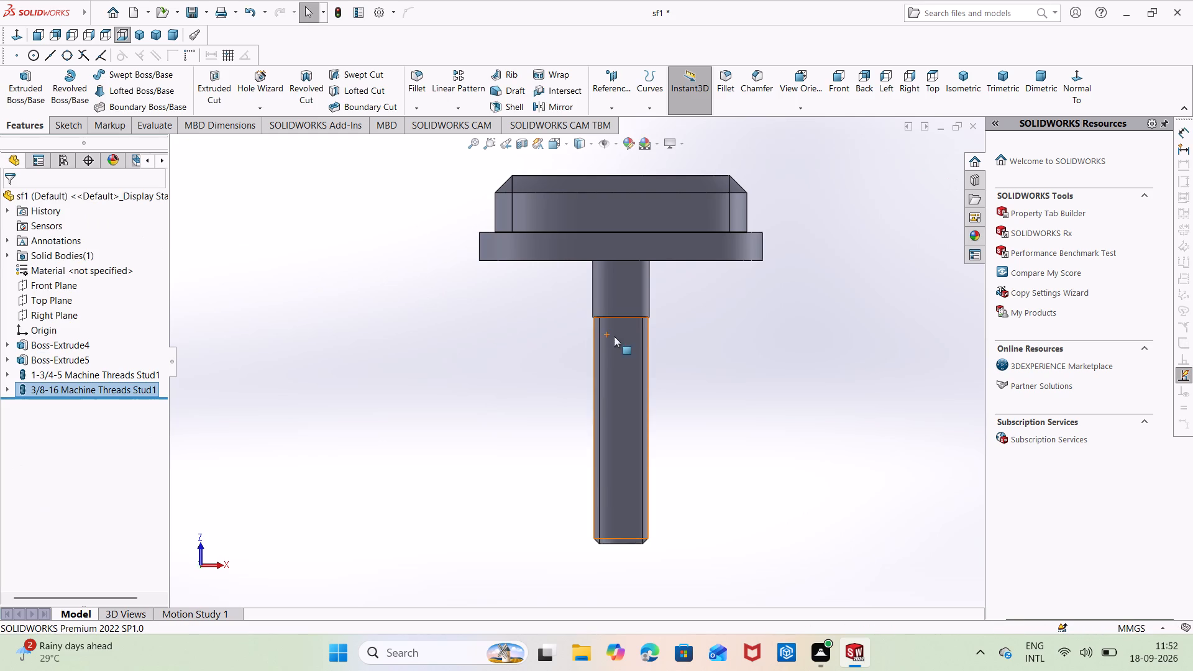
# Examine the shaft's stud section and its dimensions from several angles.
pyautogui.moveTo(685, 347); pyautogui.dragTo(576, 311, button='middle')
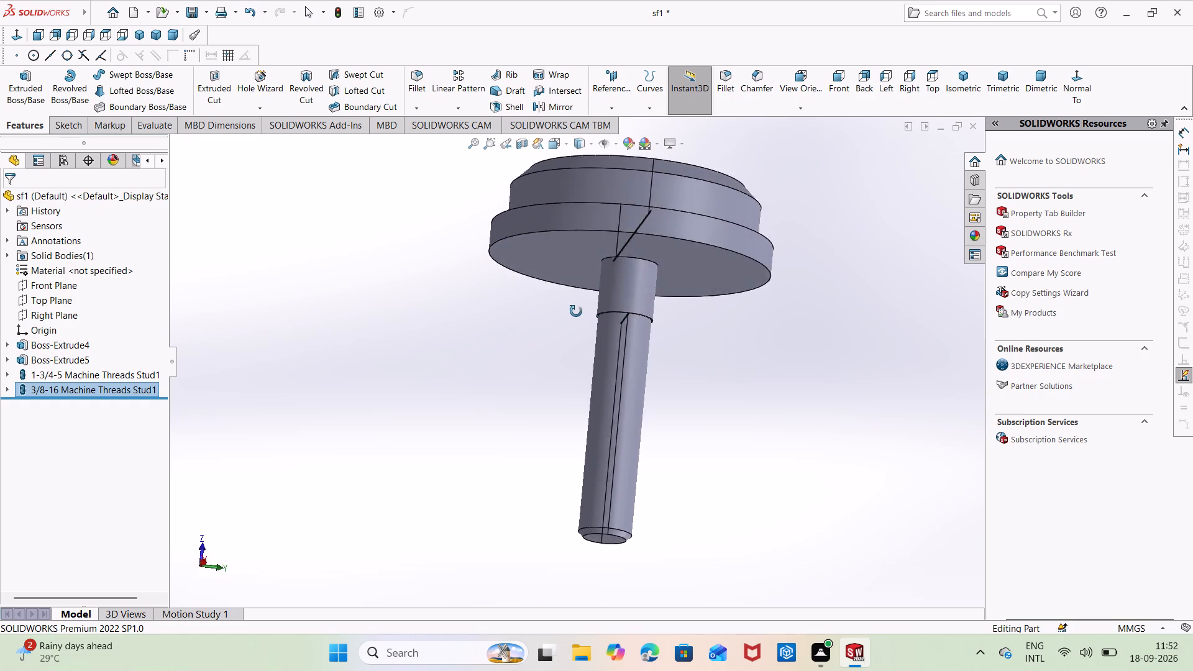
pyautogui.moveTo(576, 311); pyautogui.dragTo(519, 274, button='middle')
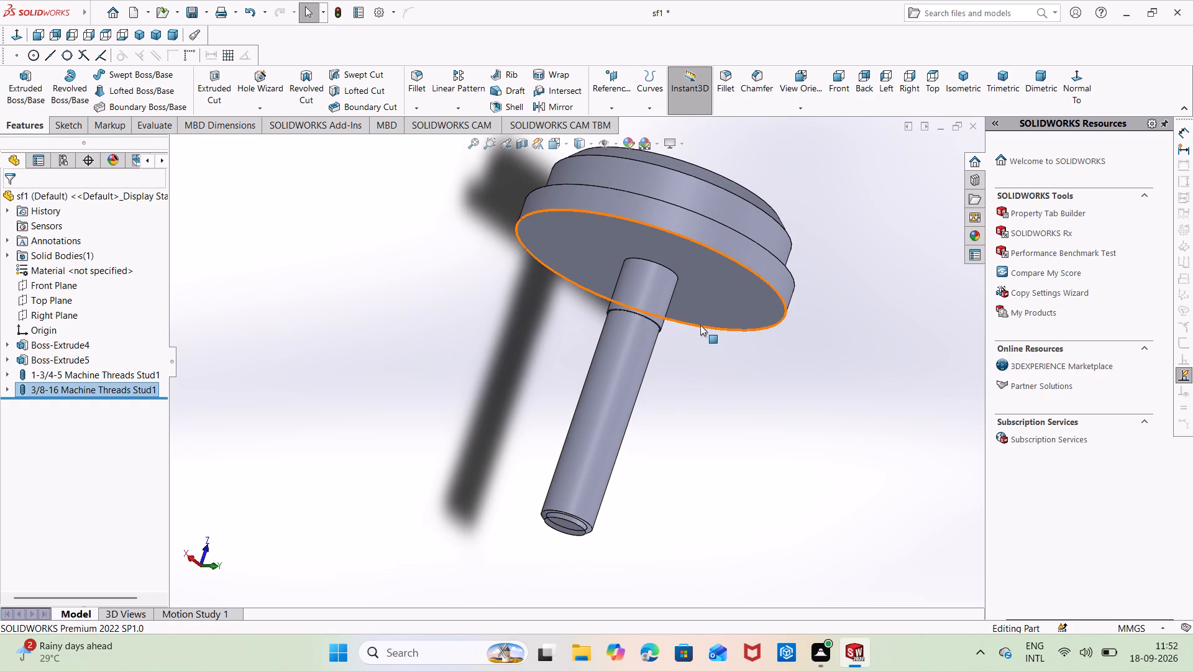
pyautogui.click(598, 399)
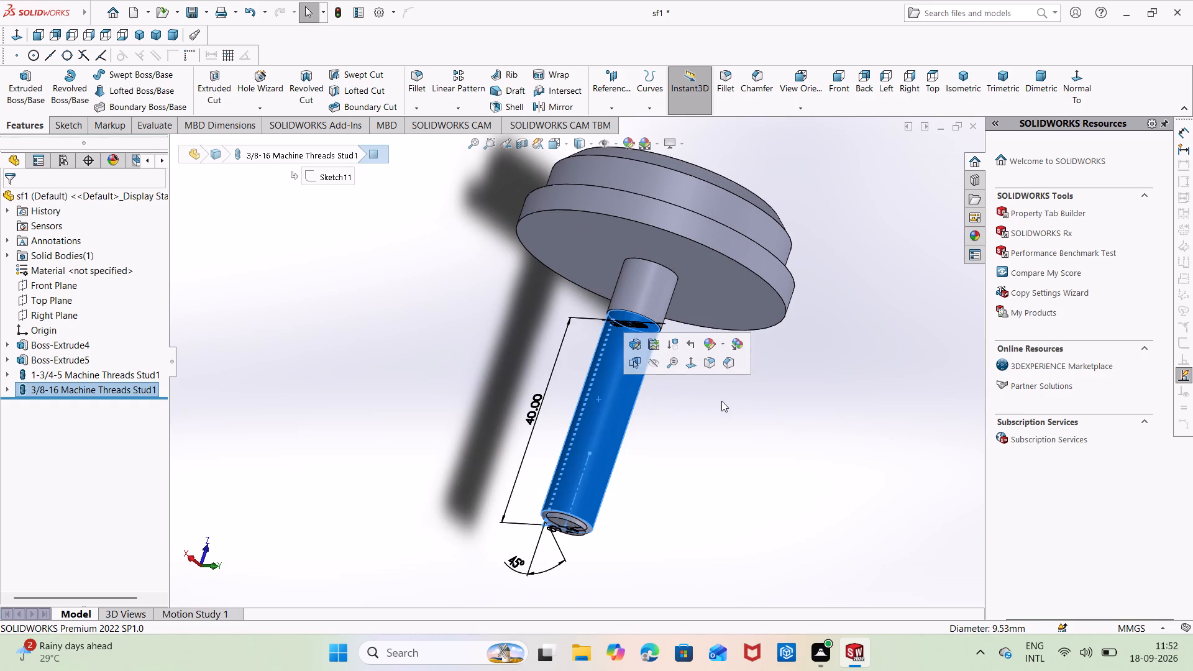
pyautogui.click(719, 412)
pyautogui.press('Escape')
pyautogui.moveTo(455, 327); pyautogui.dragTo(476, 376, button='middle')
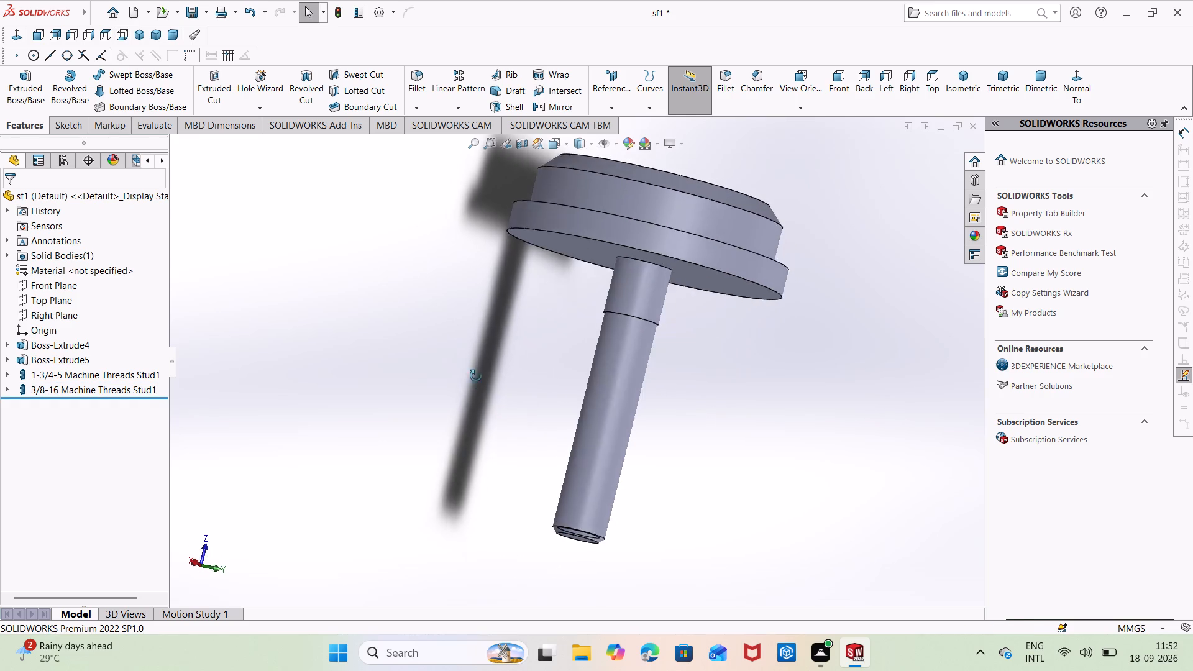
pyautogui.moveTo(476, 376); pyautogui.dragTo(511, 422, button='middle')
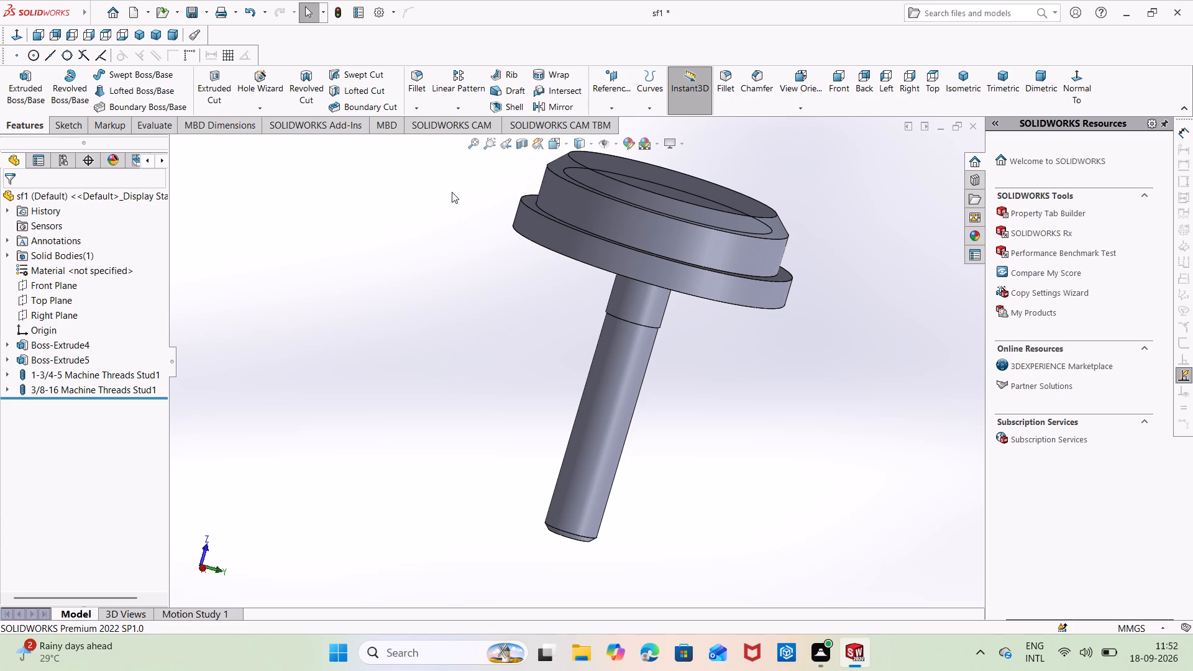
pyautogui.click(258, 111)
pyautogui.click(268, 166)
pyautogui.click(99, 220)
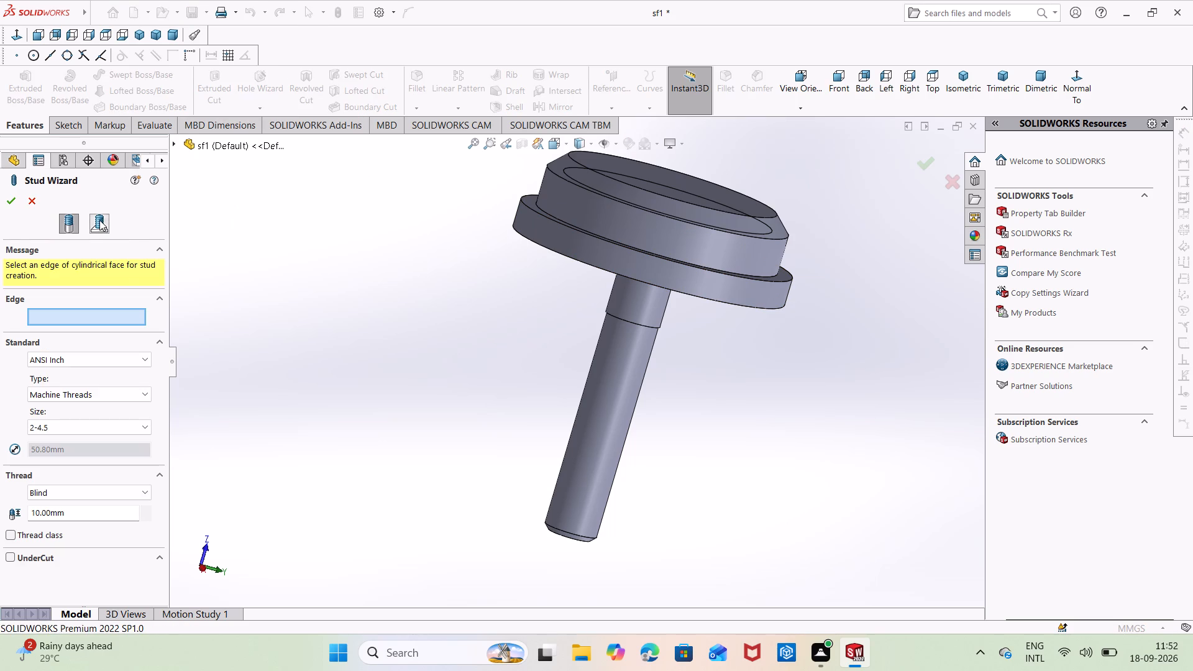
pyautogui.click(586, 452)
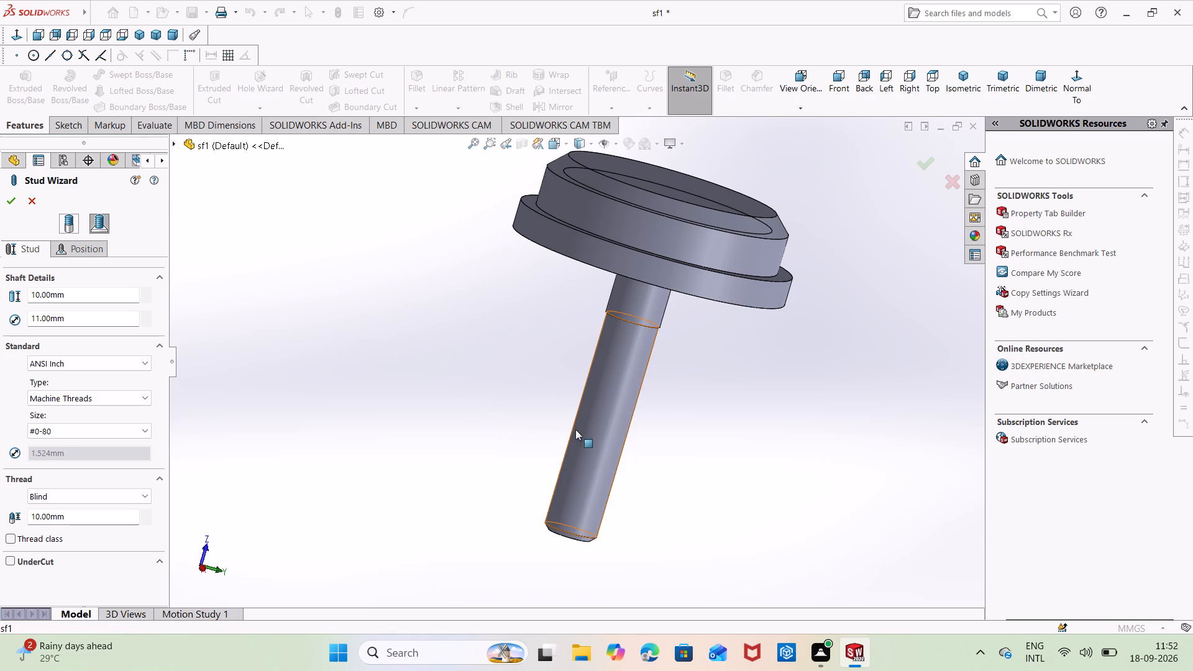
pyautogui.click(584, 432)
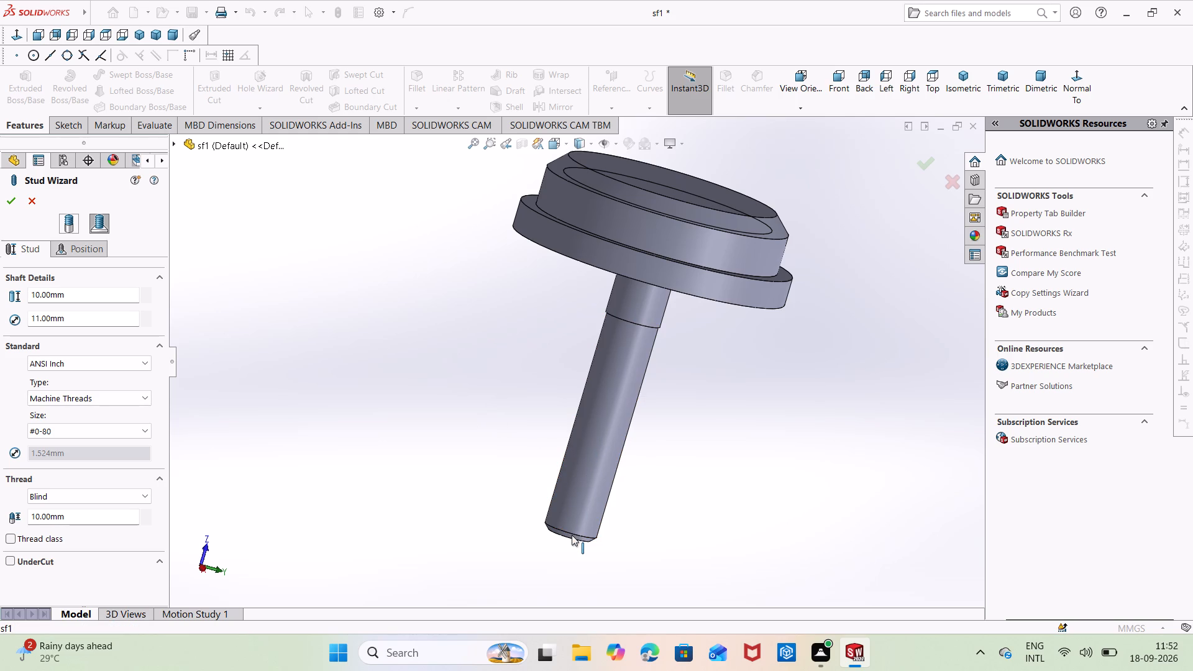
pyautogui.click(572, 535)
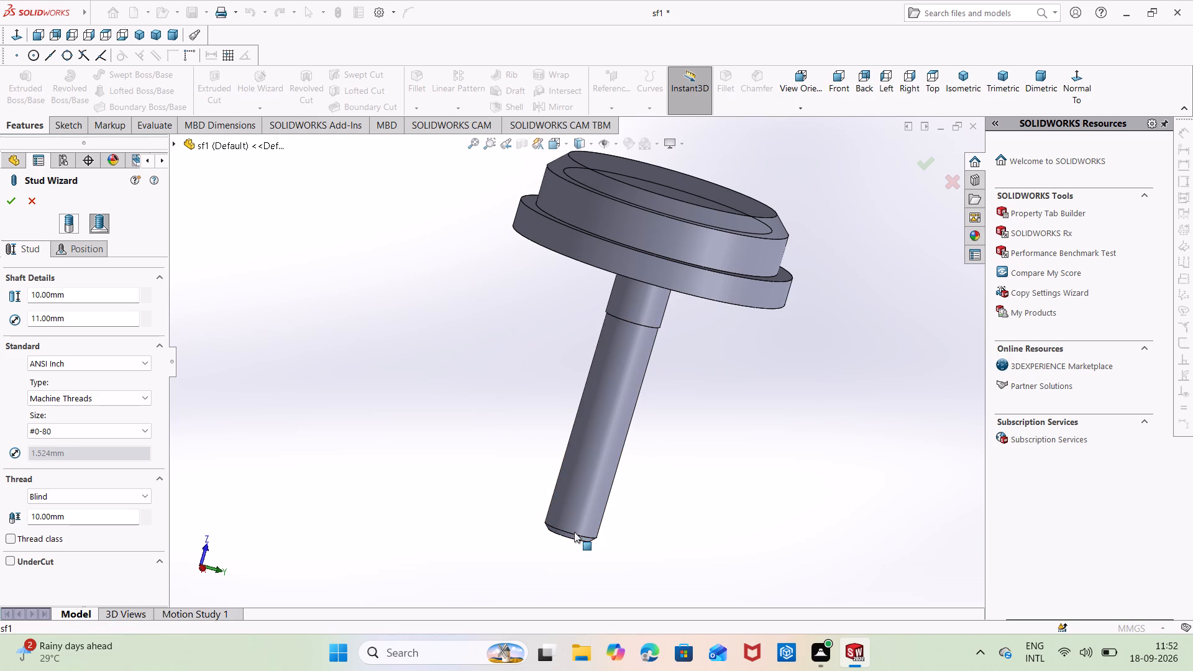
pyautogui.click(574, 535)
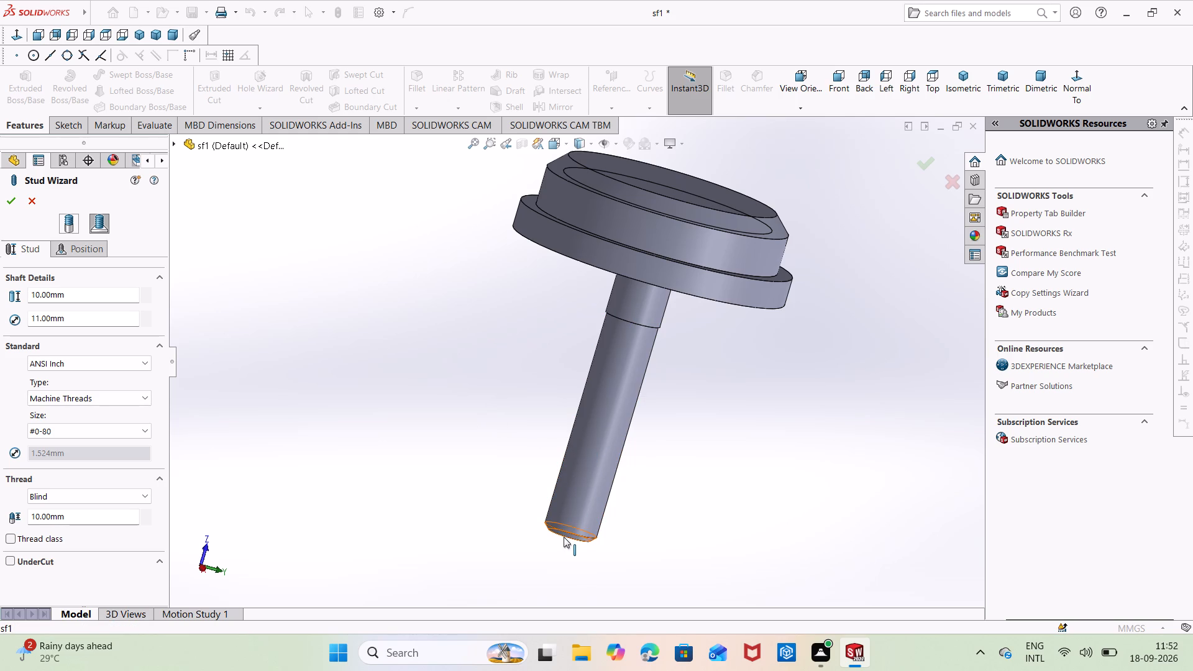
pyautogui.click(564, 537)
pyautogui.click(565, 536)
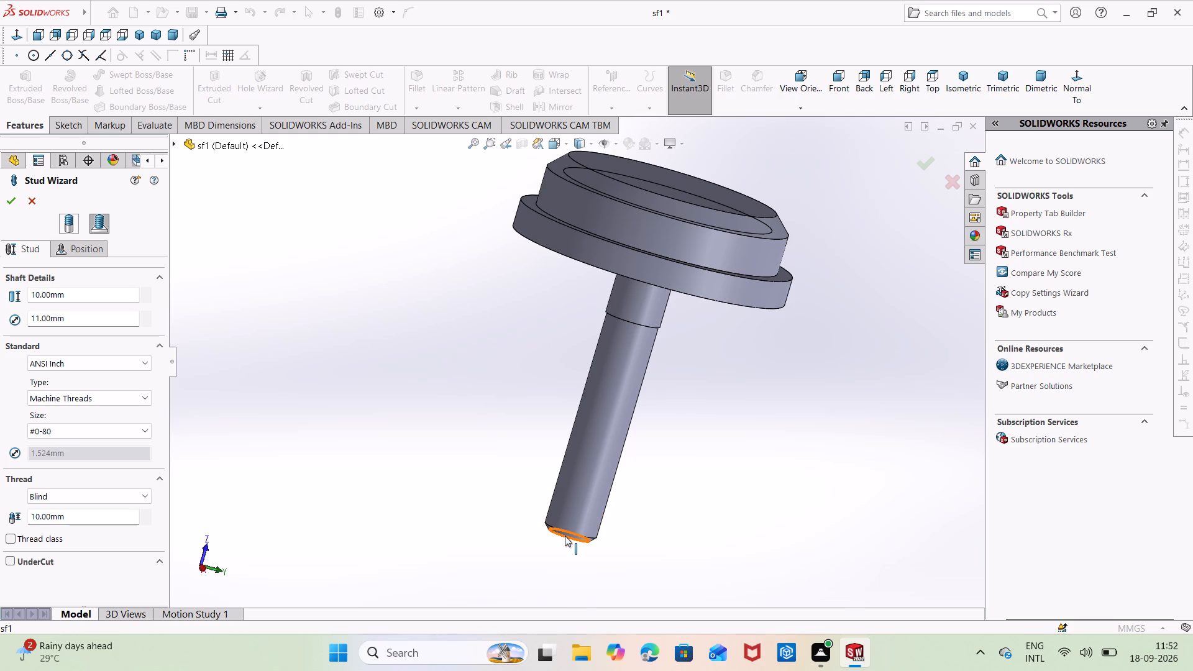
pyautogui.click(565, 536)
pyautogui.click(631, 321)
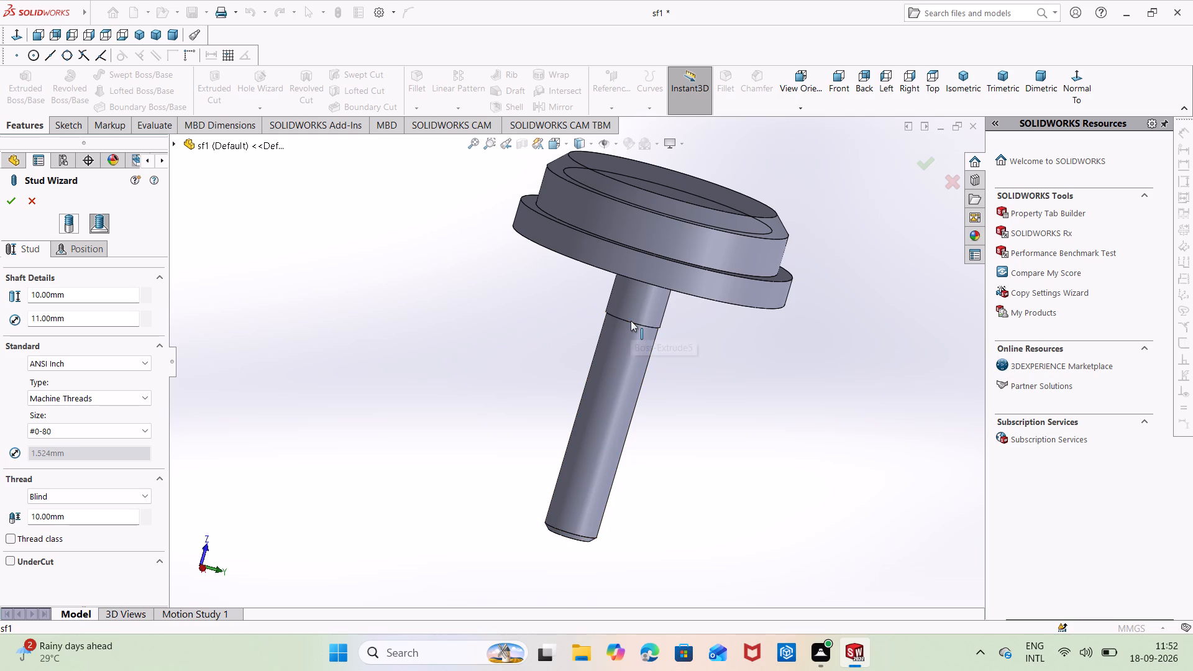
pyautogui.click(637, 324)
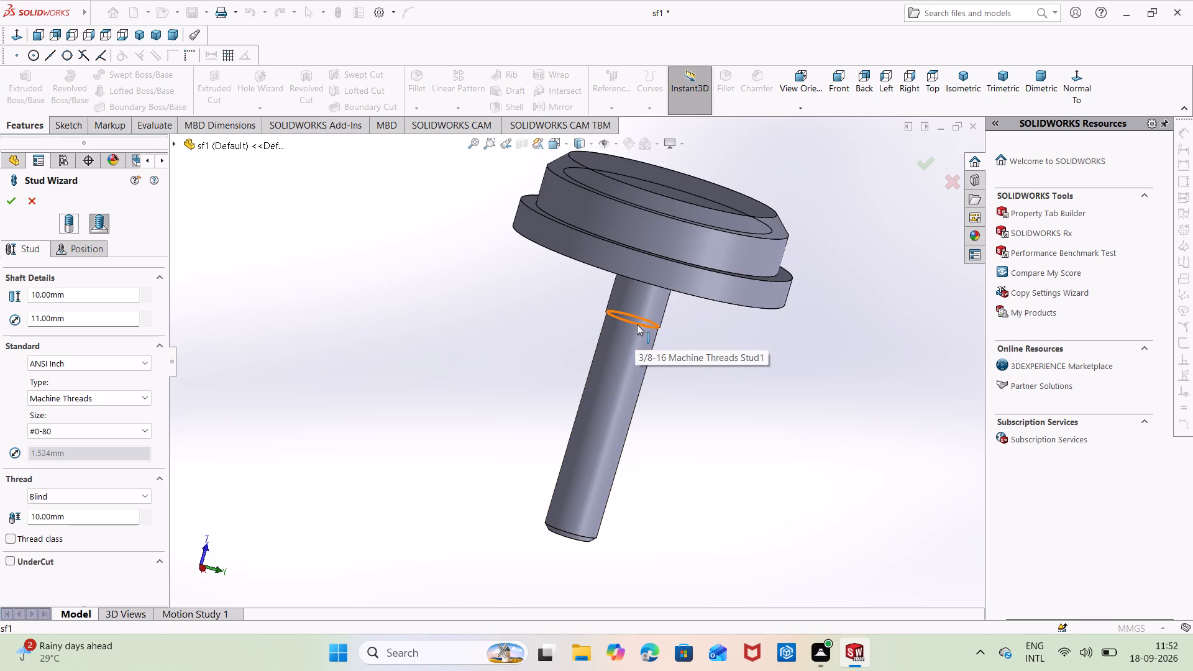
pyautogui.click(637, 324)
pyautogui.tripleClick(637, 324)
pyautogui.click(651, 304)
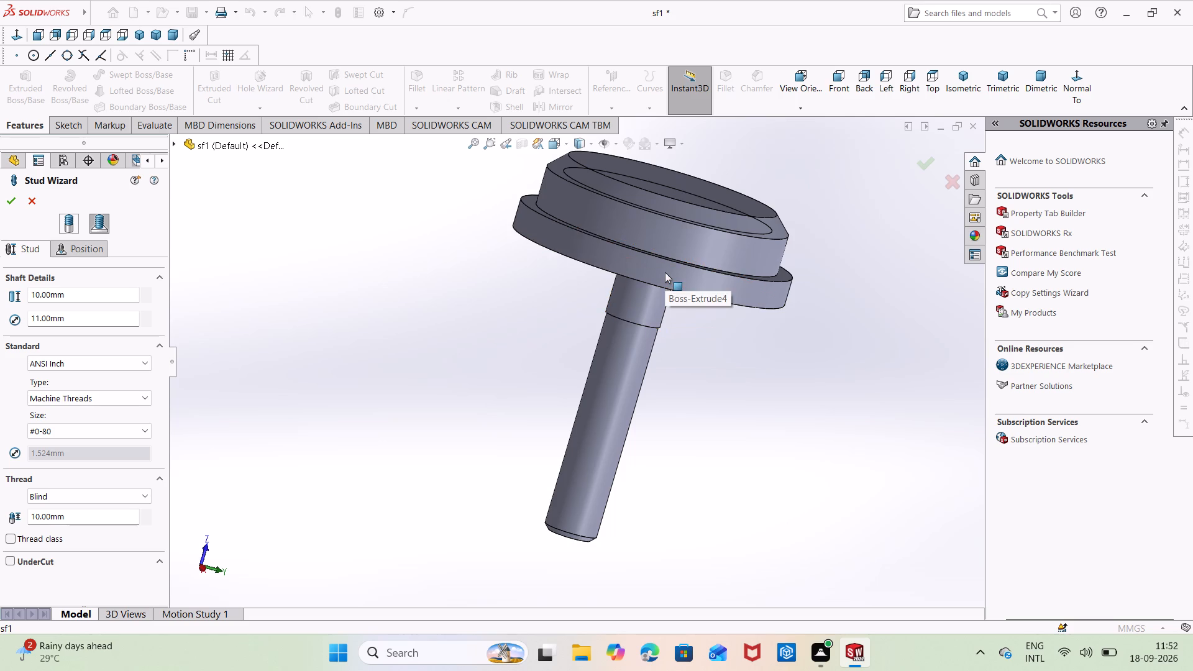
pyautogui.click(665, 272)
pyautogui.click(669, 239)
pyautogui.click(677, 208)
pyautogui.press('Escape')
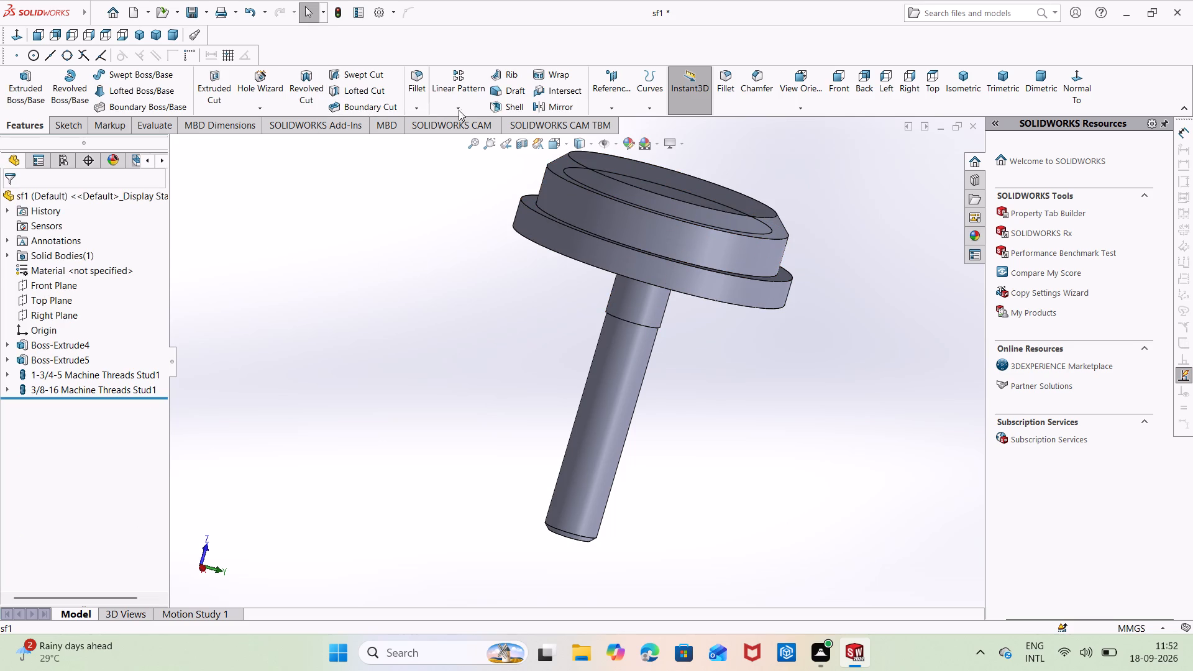
# Start the Thread tool and try an Inch Tap #0-80 cut thread, blind 10 mm, from the shaft's free end edge.
pyautogui.click(262, 109)
pyautogui.click(280, 157)
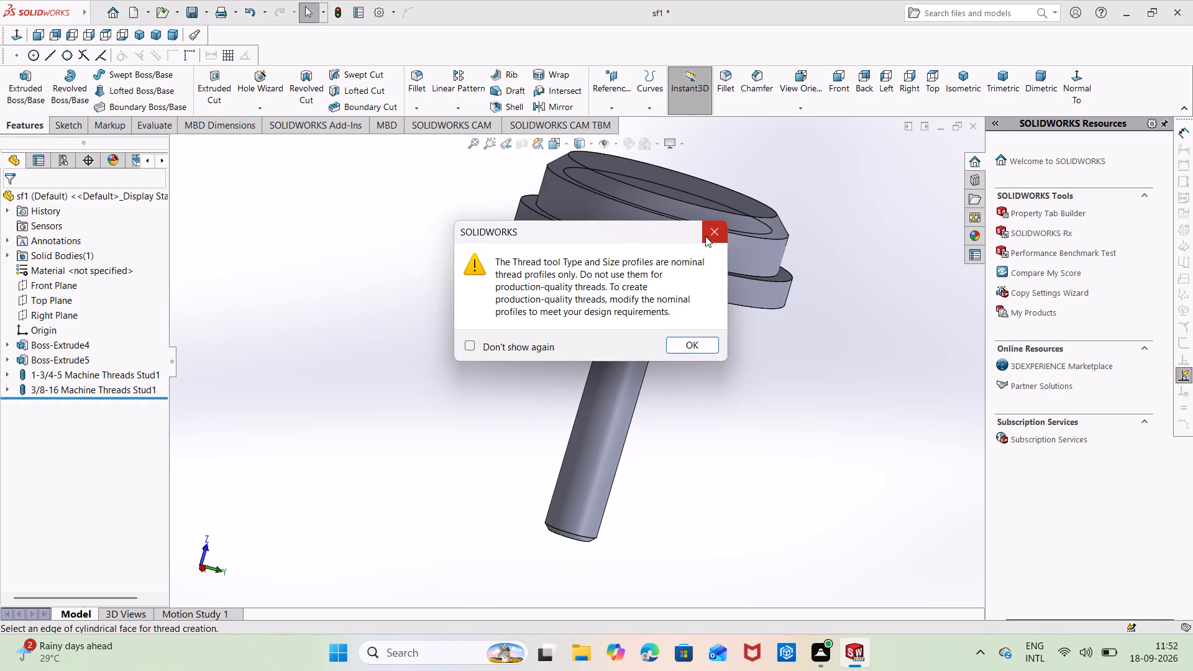
pyautogui.click(705, 236)
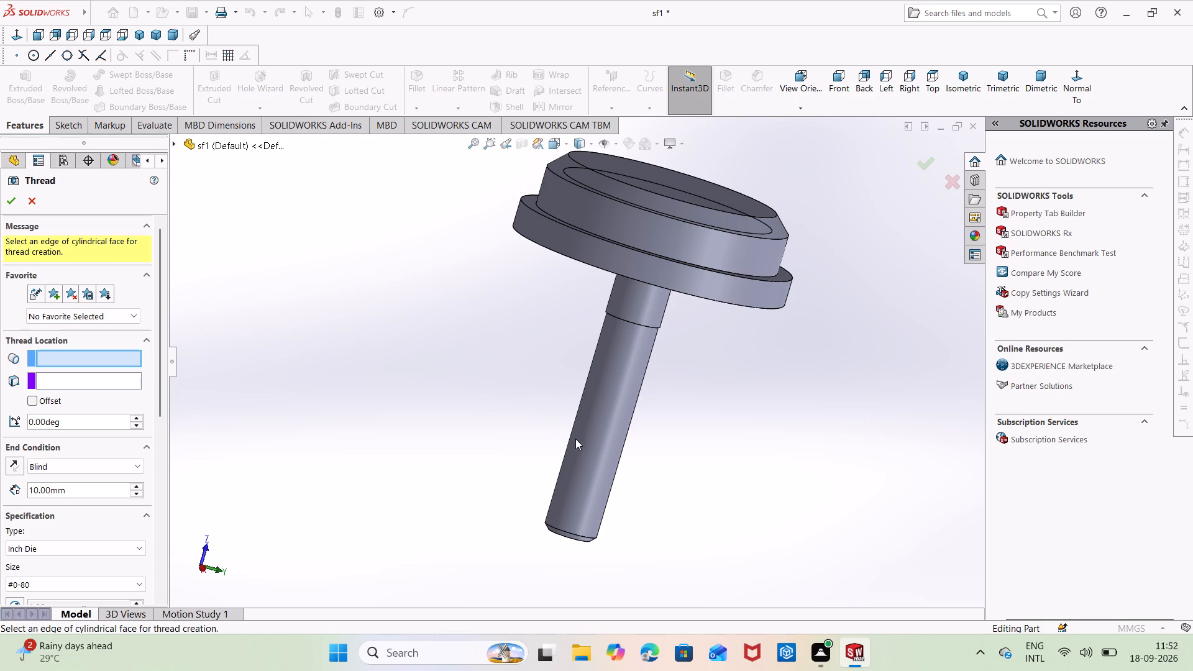
pyautogui.click(574, 534)
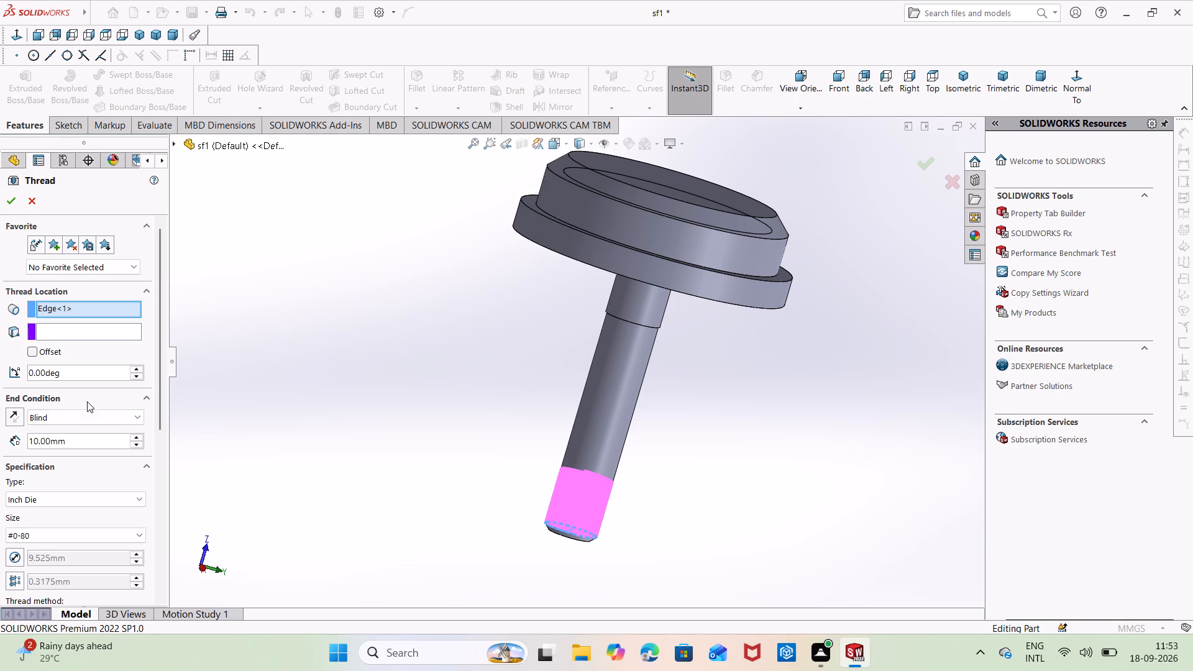
pyautogui.scroll(-4, 87, 401)
pyautogui.scroll(6, 92, 413)
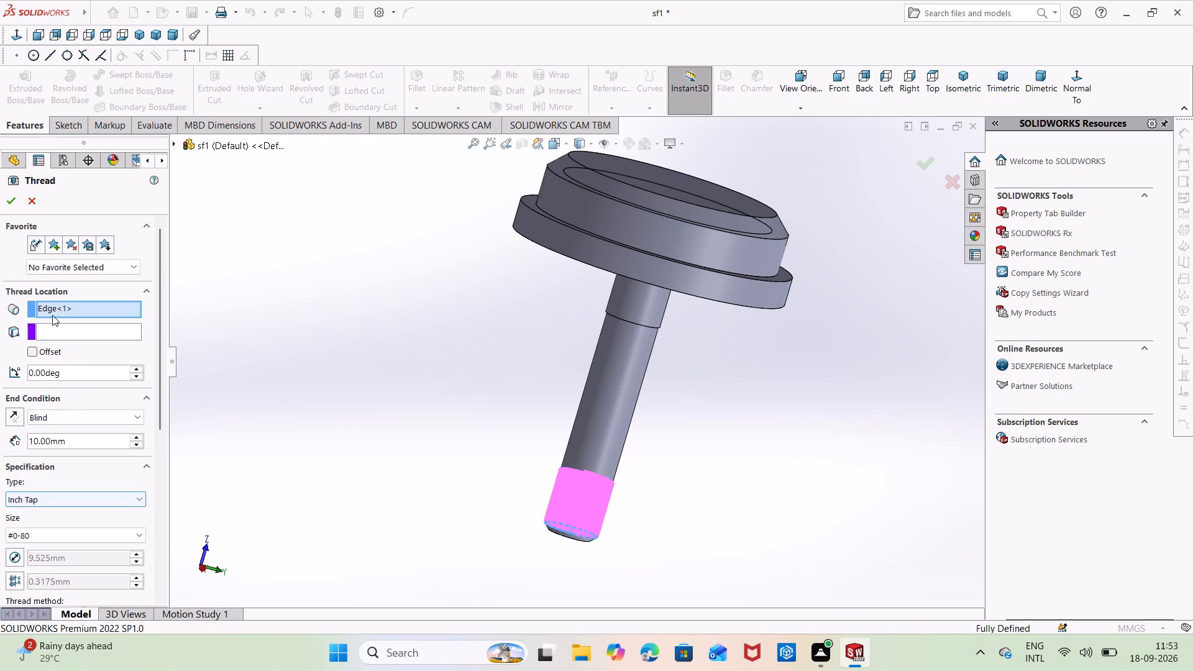
pyautogui.scroll(5, 52, 315)
pyautogui.click(12, 410)
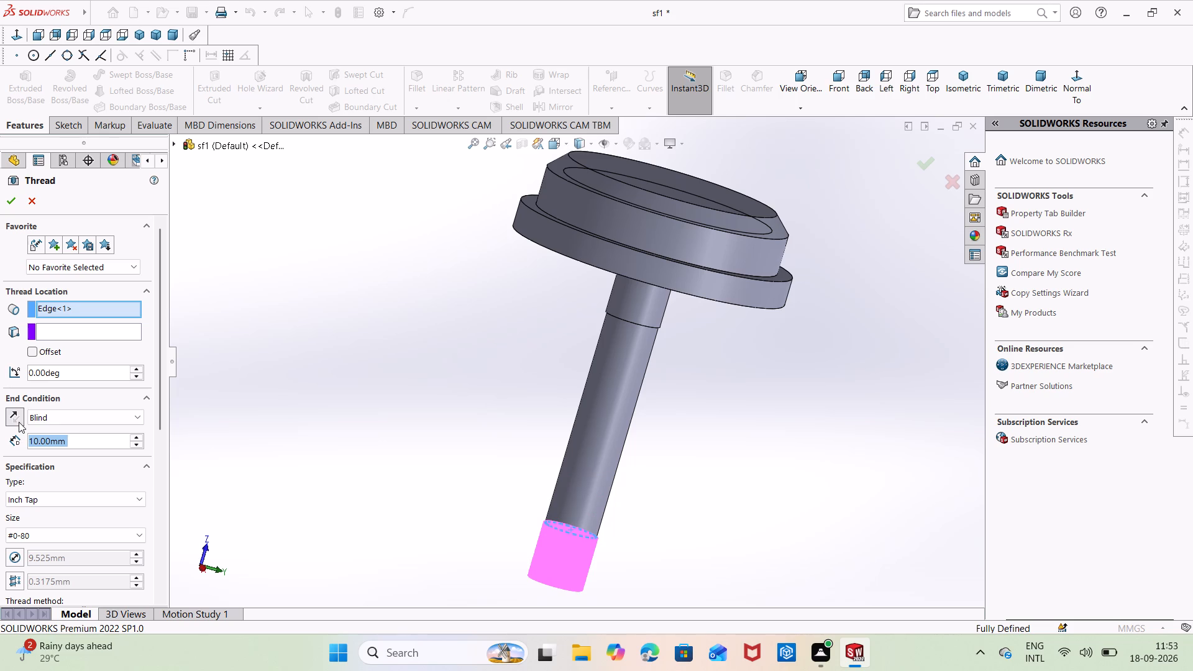
pyautogui.click(19, 422)
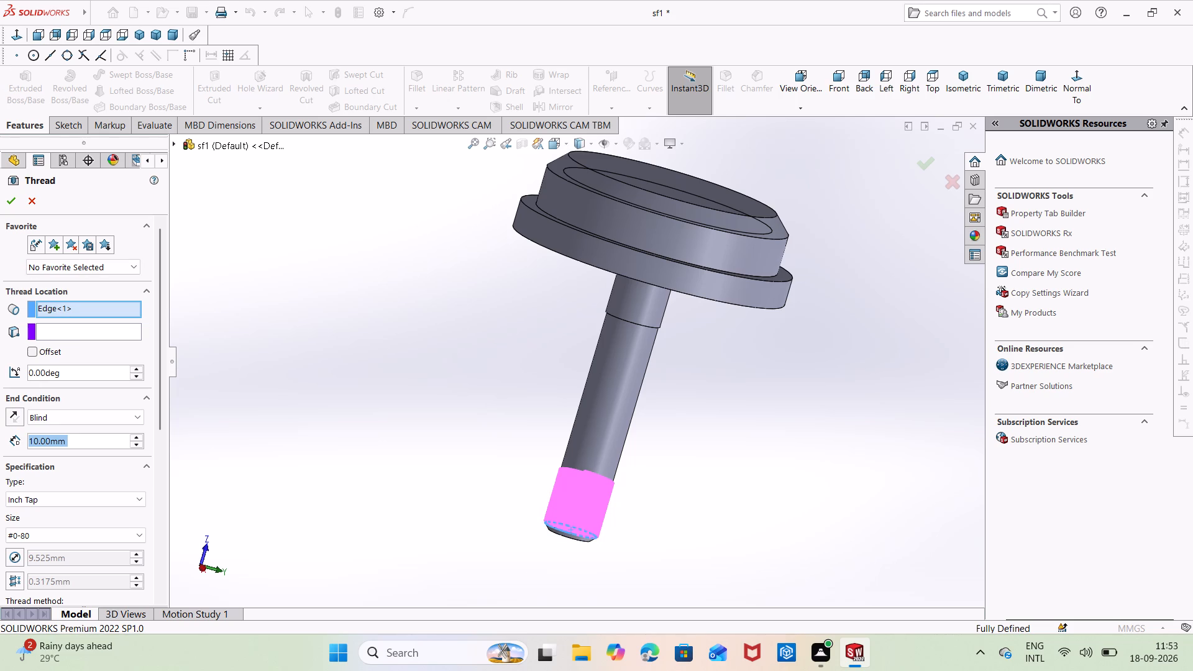
pyautogui.click(14, 204)
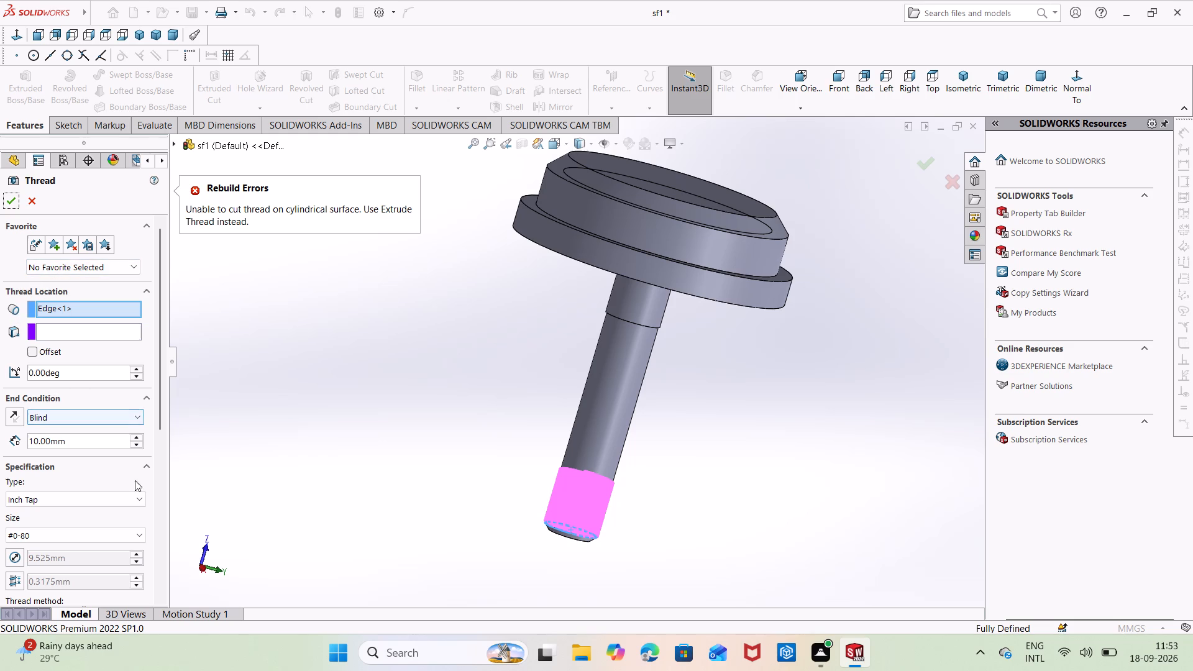
# Examine the available thread types, thread method, thread options and preview options for the shaft thread.
pyautogui.click(92, 504)
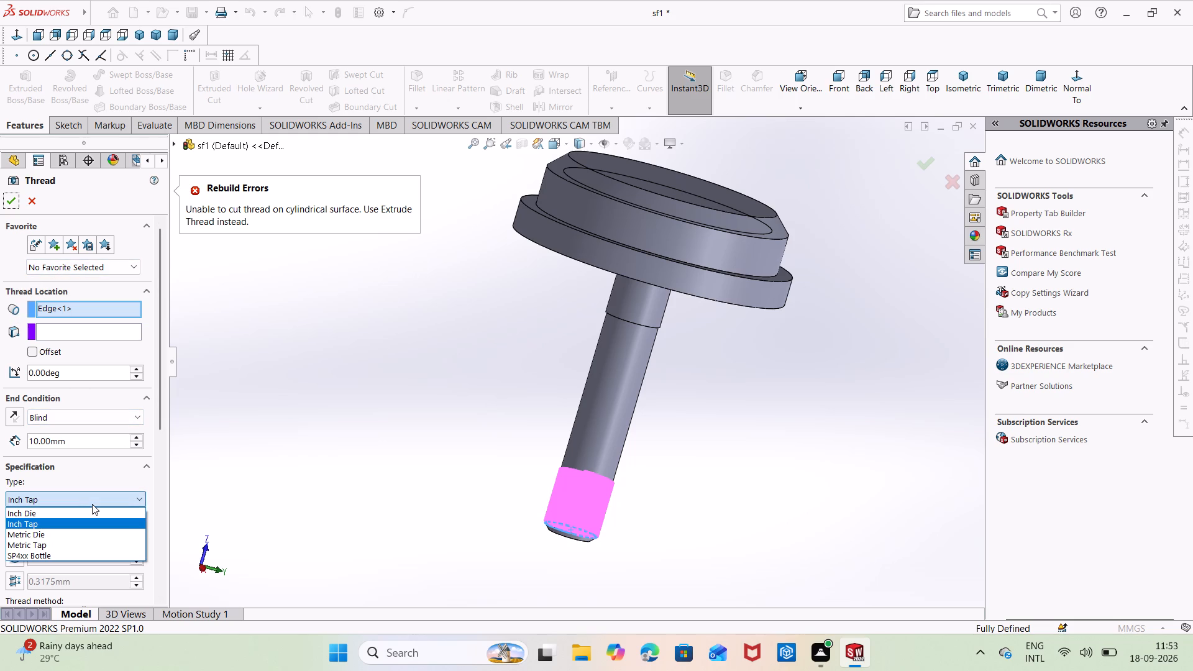
pyautogui.click(112, 493)
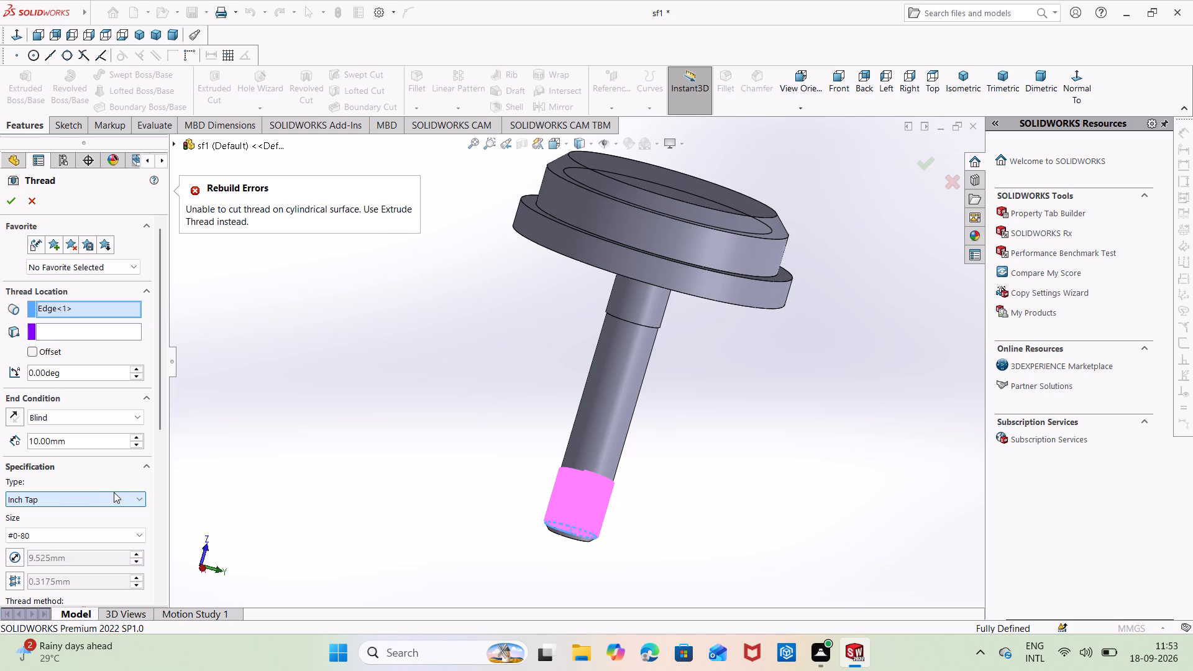
pyautogui.scroll(-3, 144, 471)
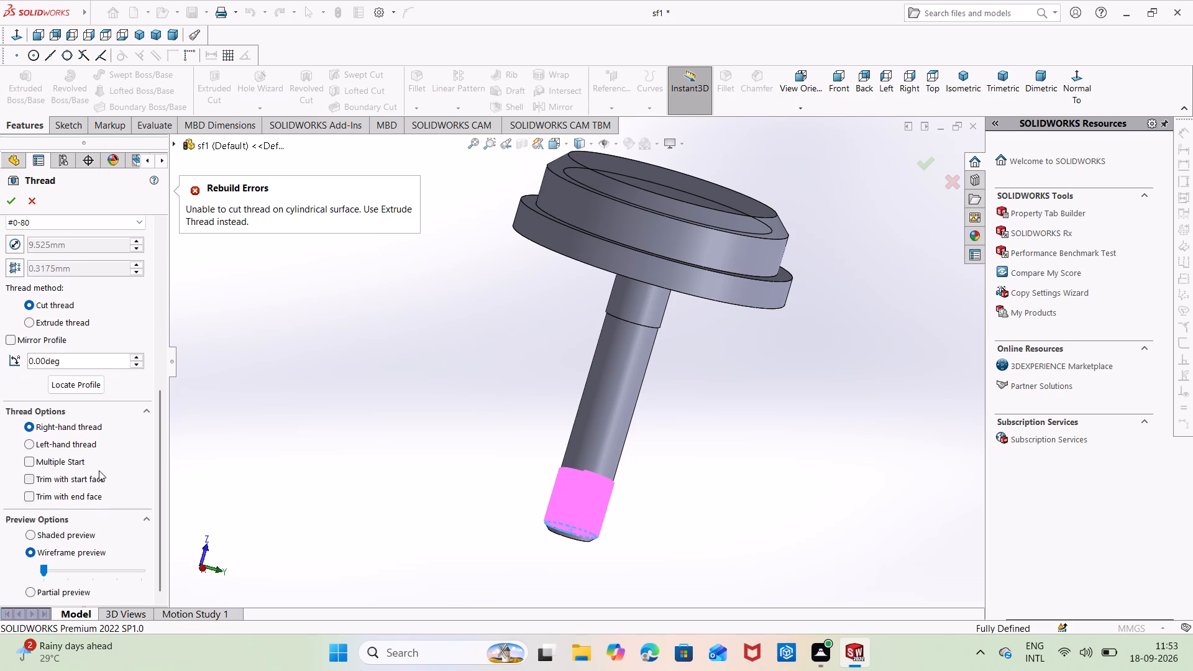
pyautogui.scroll(-2, 78, 564)
pyautogui.scroll(4, 80, 564)
pyautogui.scroll(-5, 81, 564)
pyautogui.scroll(6, 81, 564)
pyautogui.scroll(5, 116, 403)
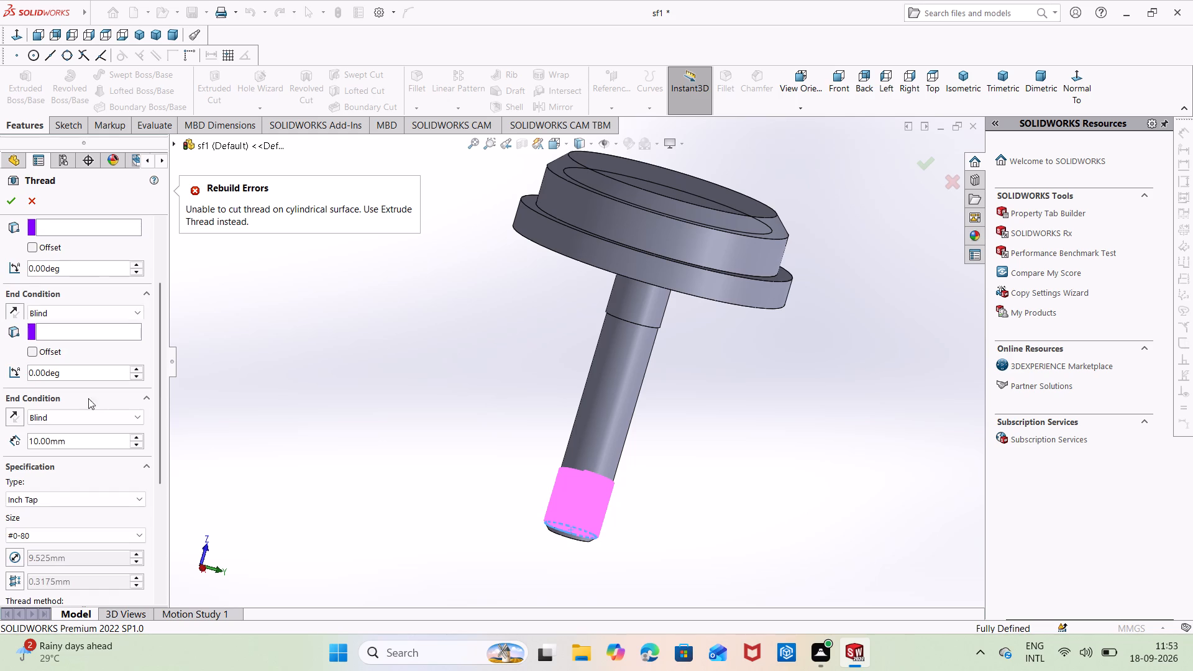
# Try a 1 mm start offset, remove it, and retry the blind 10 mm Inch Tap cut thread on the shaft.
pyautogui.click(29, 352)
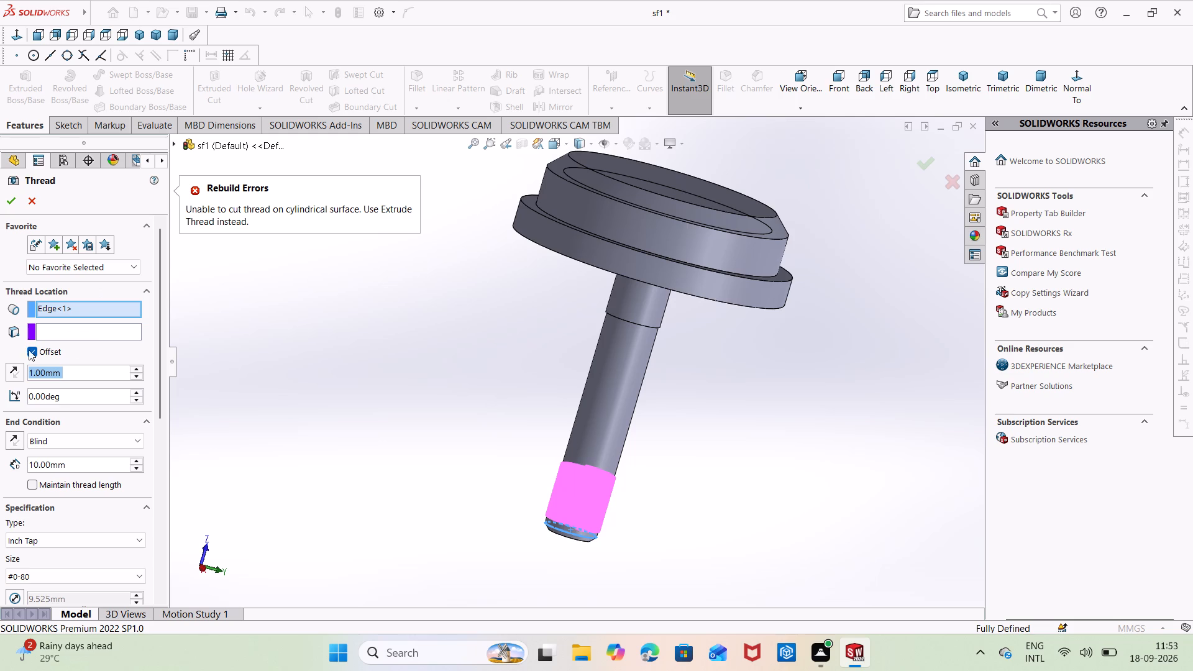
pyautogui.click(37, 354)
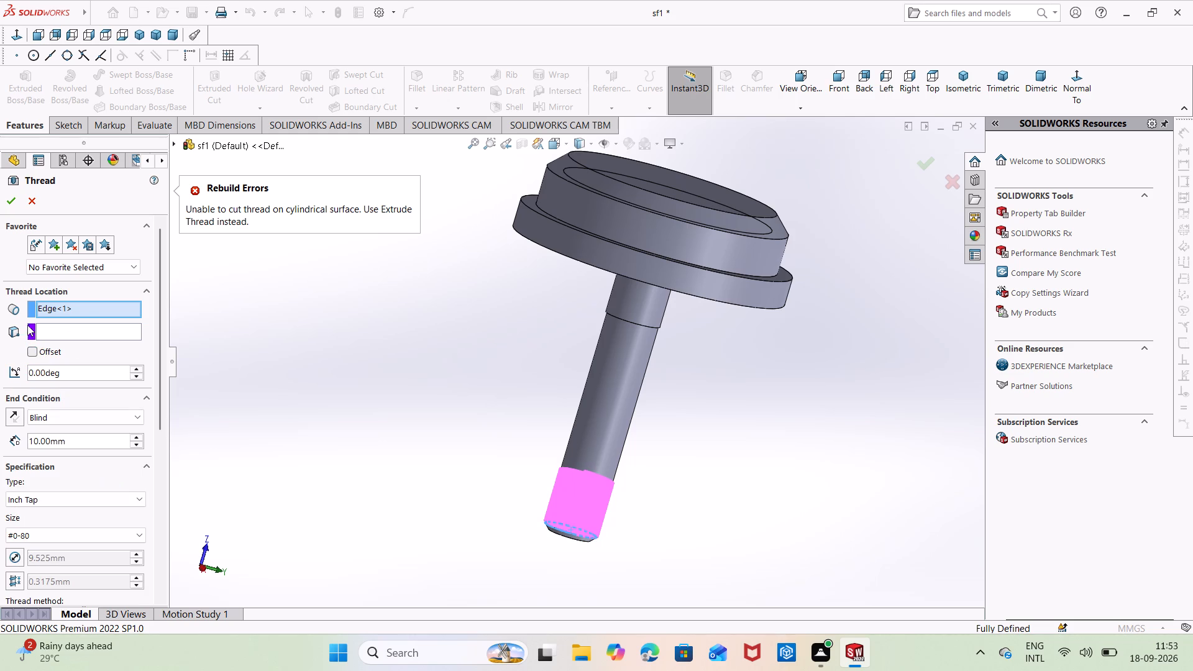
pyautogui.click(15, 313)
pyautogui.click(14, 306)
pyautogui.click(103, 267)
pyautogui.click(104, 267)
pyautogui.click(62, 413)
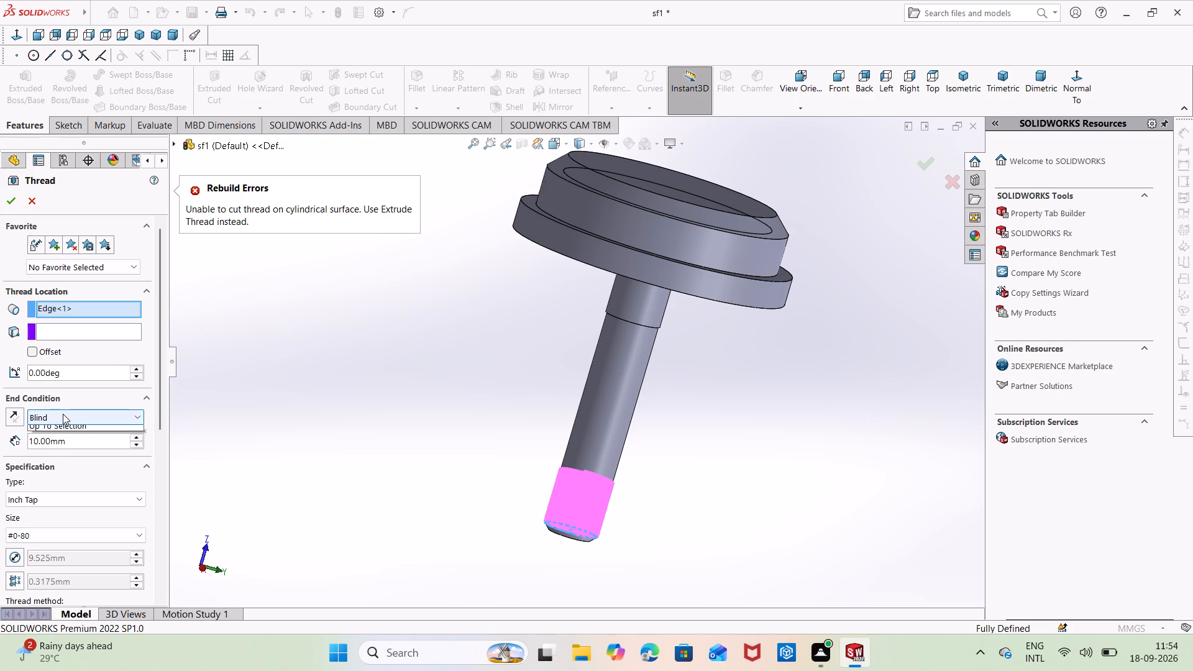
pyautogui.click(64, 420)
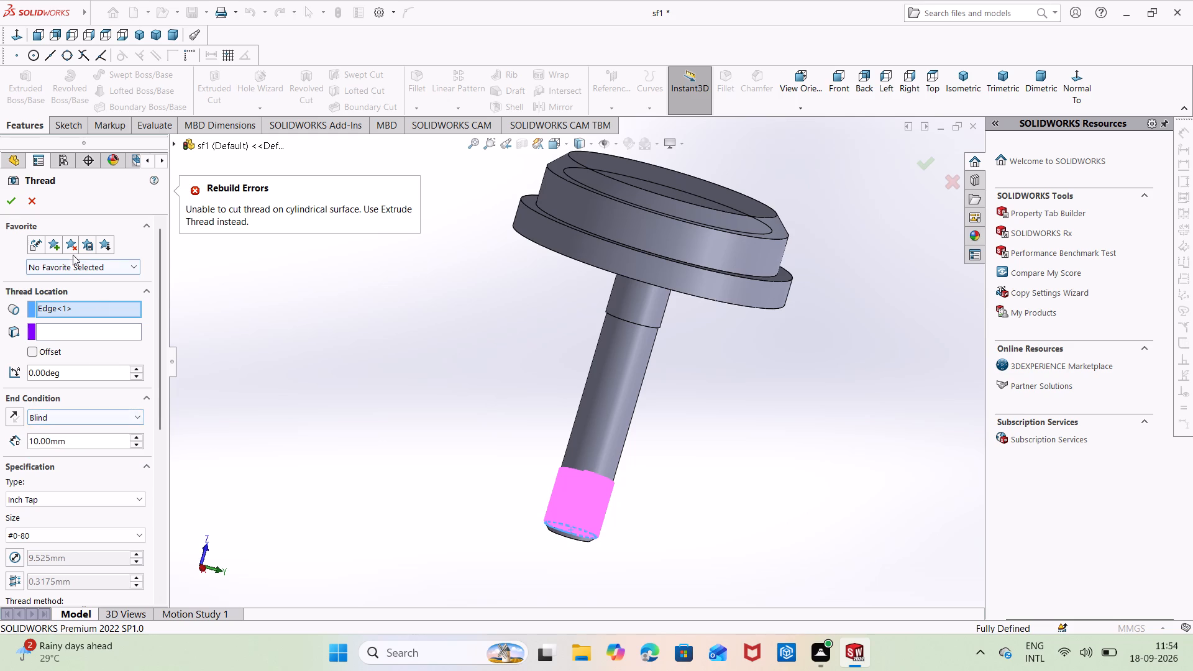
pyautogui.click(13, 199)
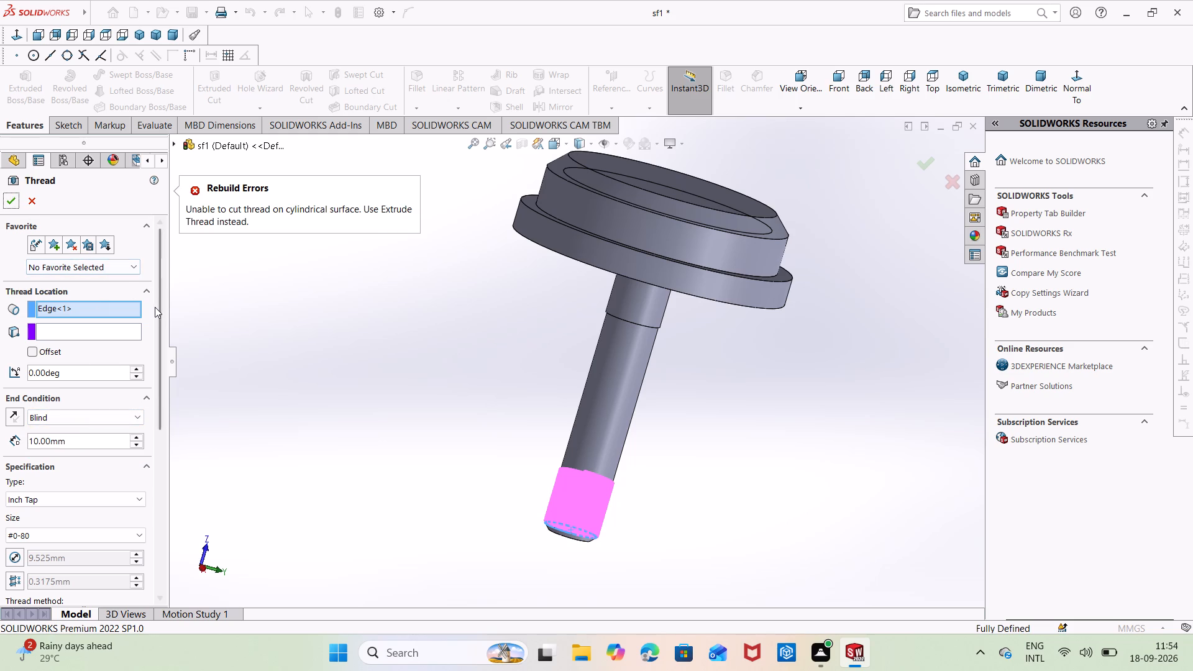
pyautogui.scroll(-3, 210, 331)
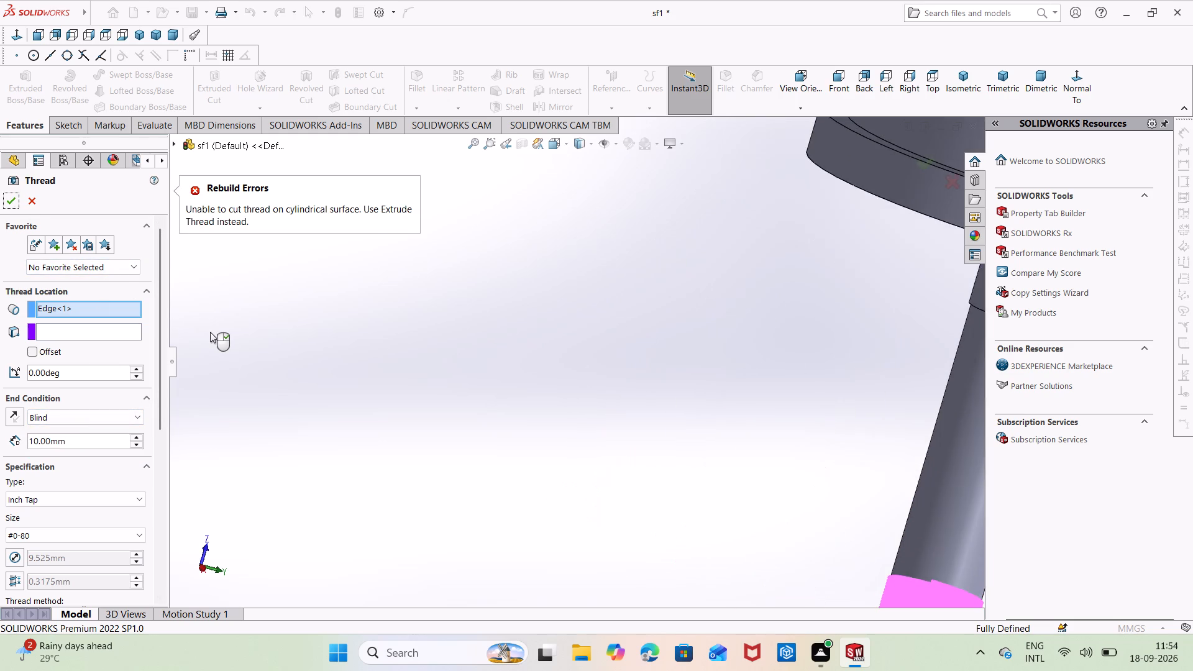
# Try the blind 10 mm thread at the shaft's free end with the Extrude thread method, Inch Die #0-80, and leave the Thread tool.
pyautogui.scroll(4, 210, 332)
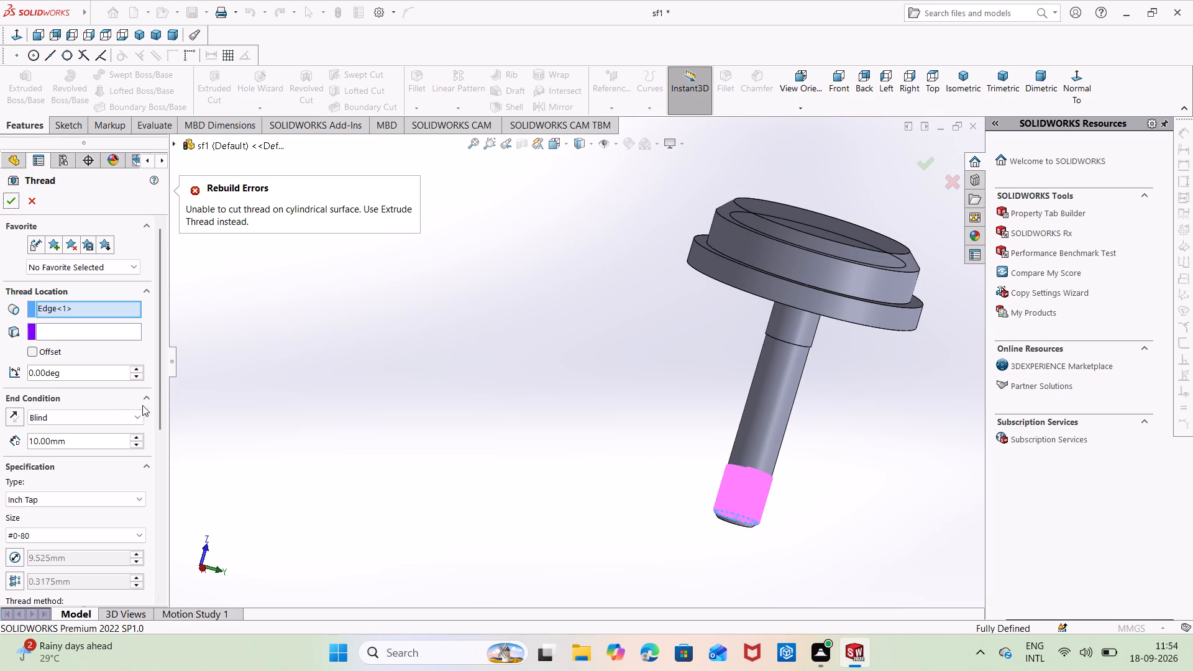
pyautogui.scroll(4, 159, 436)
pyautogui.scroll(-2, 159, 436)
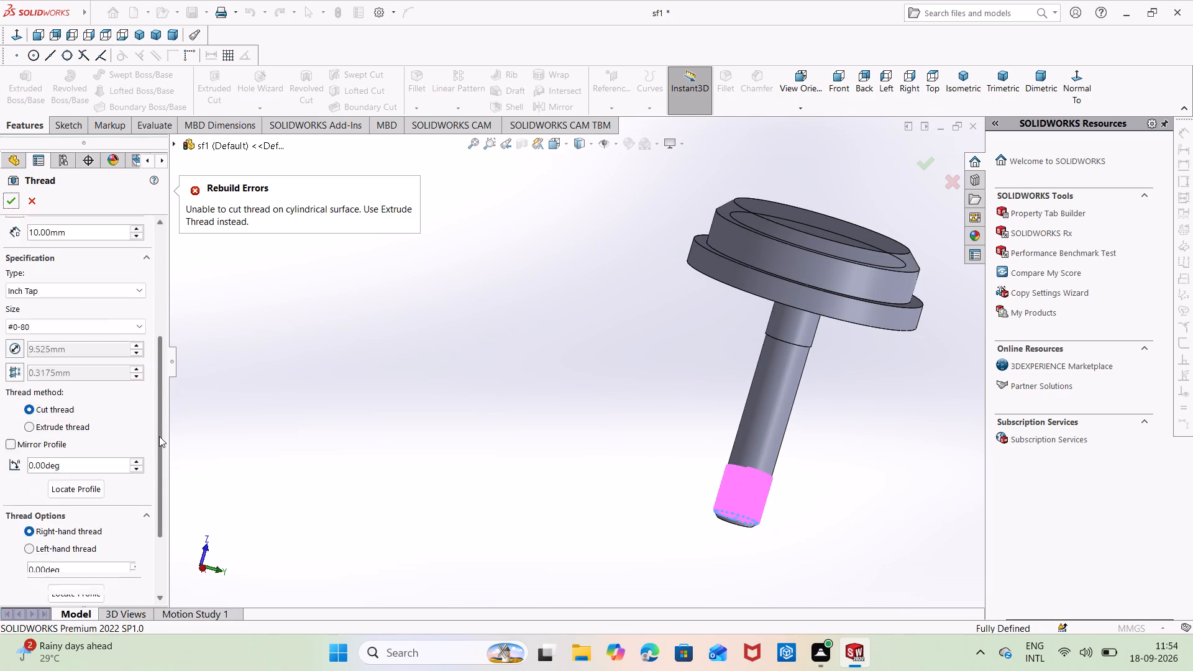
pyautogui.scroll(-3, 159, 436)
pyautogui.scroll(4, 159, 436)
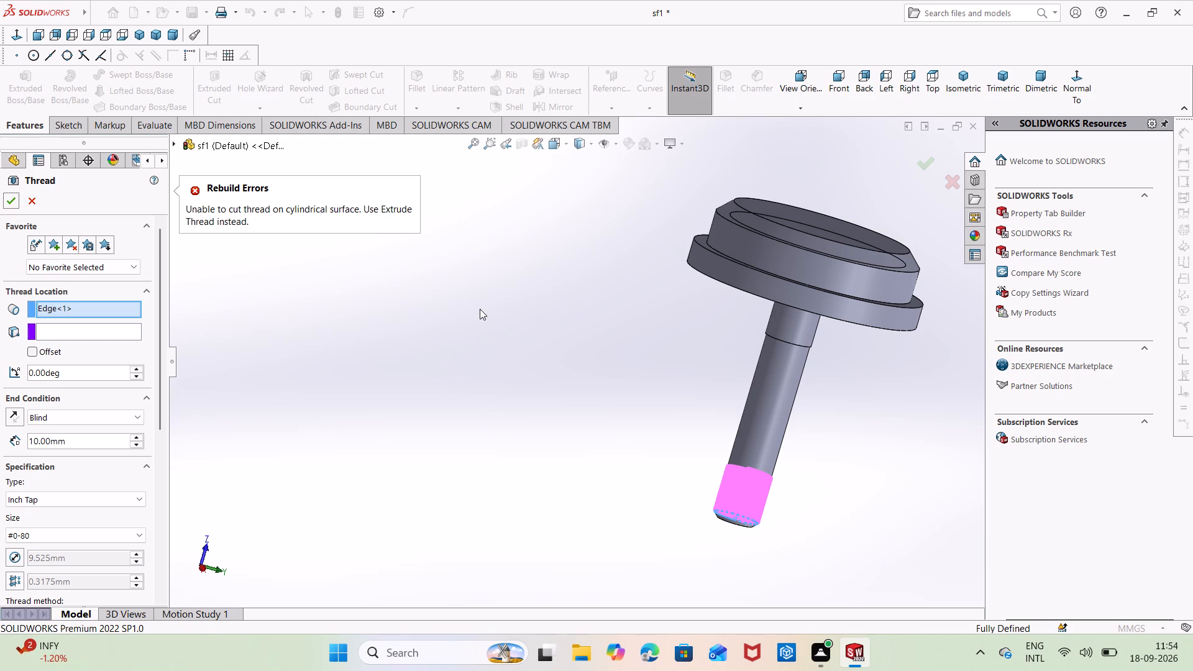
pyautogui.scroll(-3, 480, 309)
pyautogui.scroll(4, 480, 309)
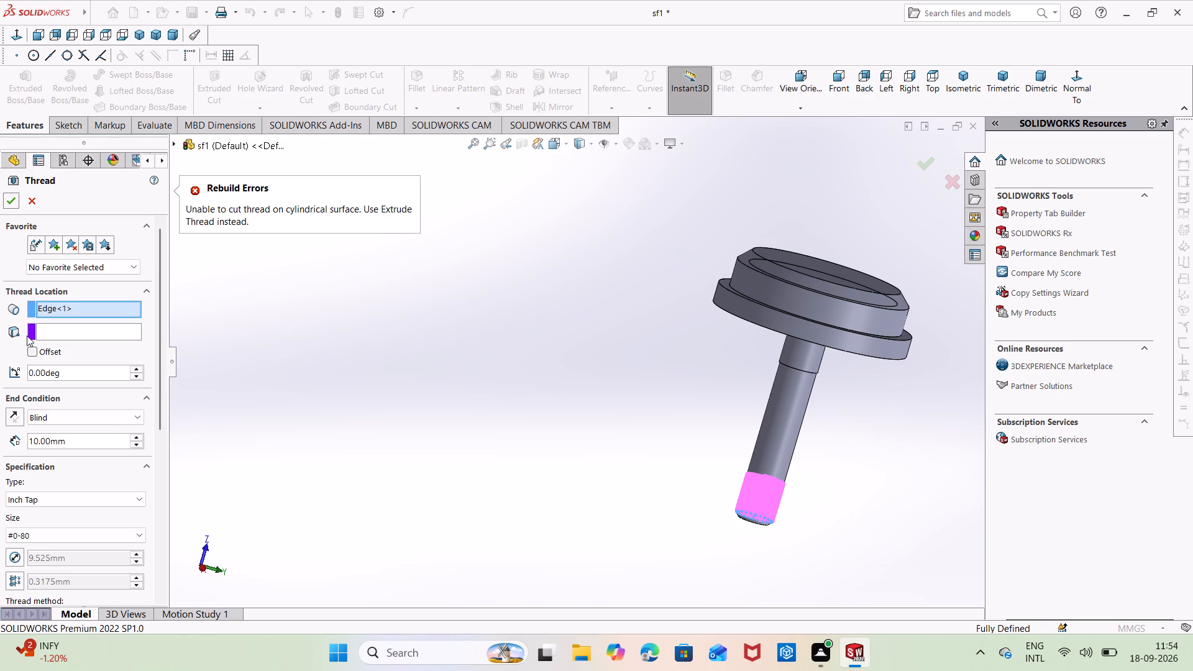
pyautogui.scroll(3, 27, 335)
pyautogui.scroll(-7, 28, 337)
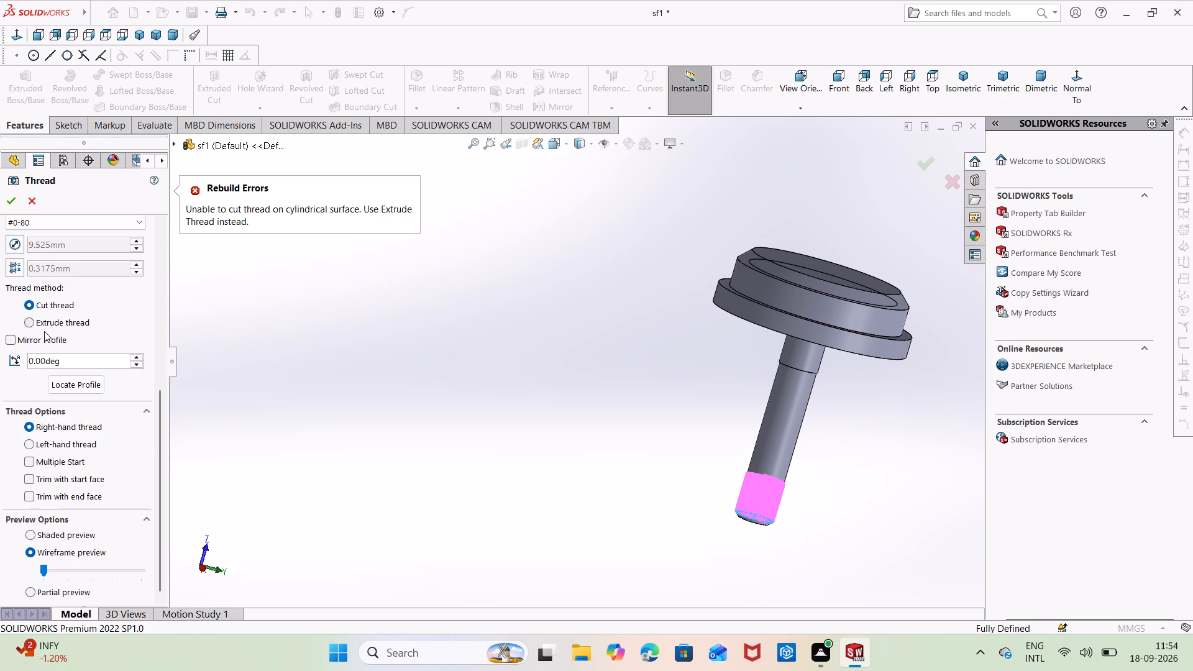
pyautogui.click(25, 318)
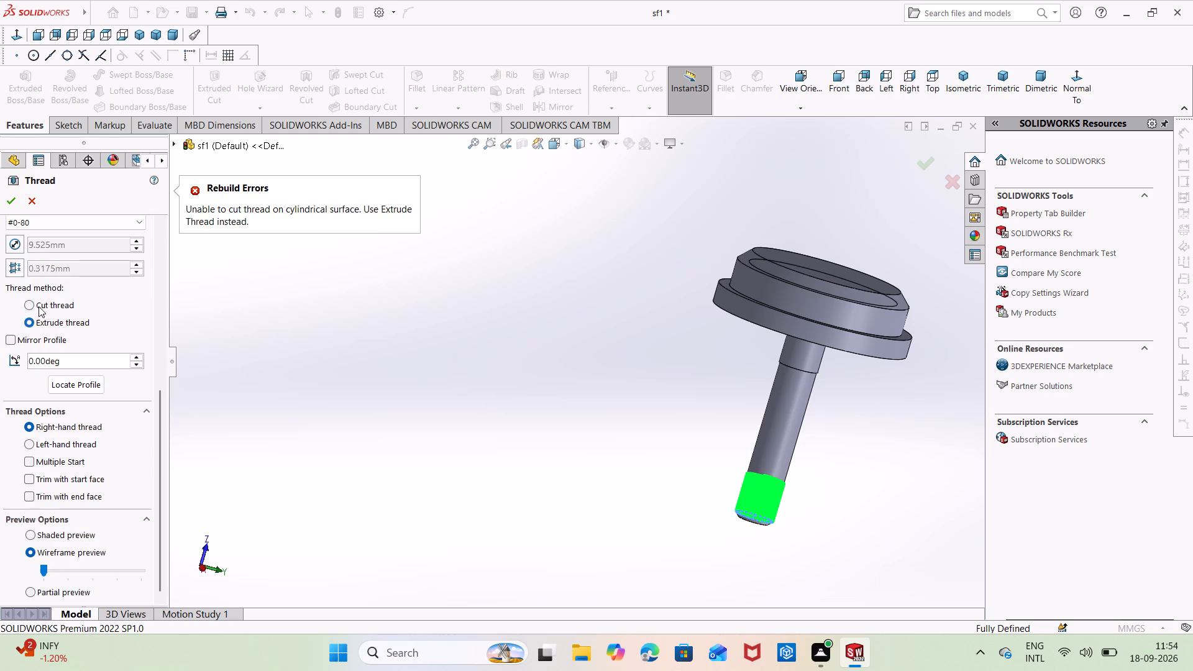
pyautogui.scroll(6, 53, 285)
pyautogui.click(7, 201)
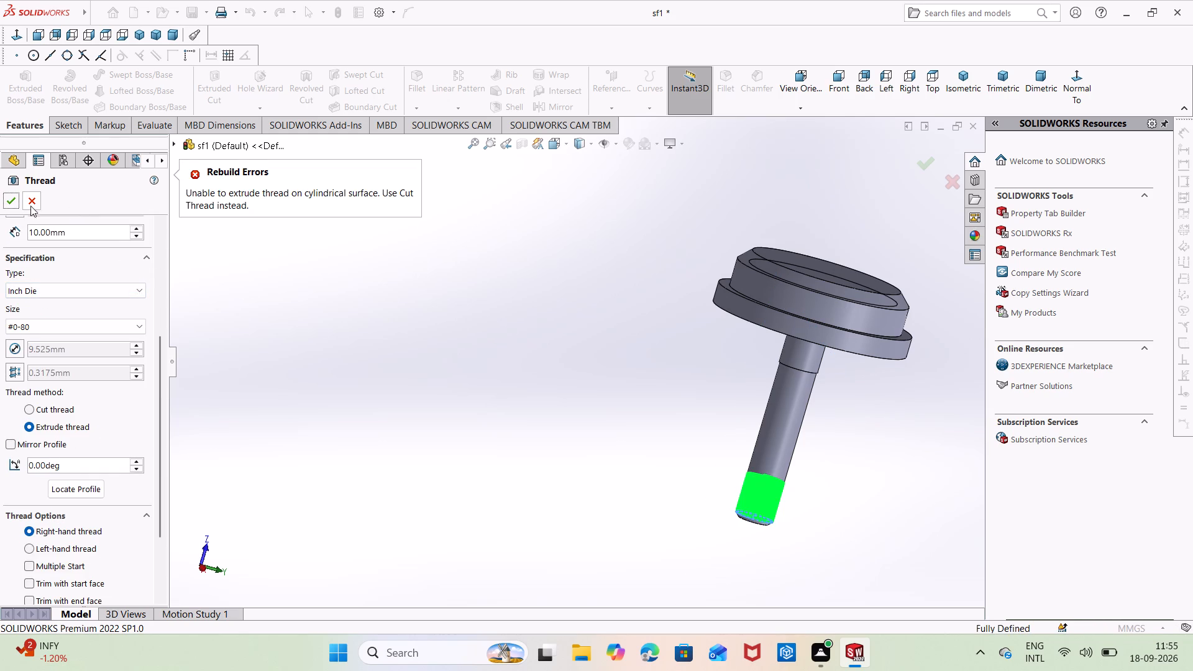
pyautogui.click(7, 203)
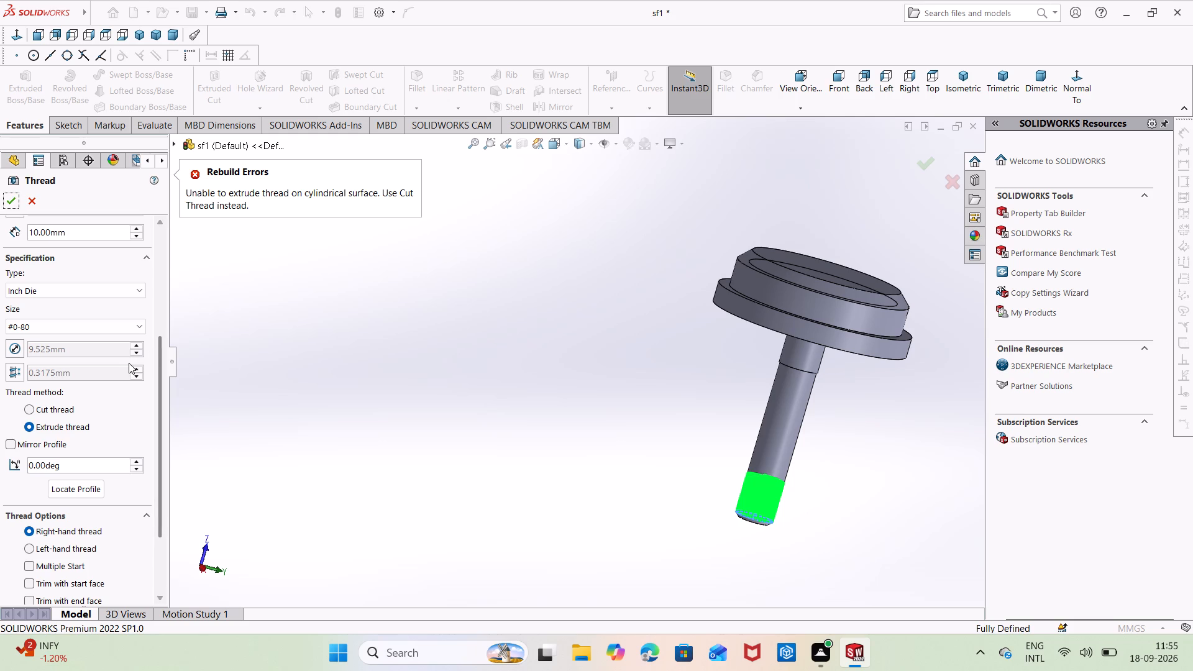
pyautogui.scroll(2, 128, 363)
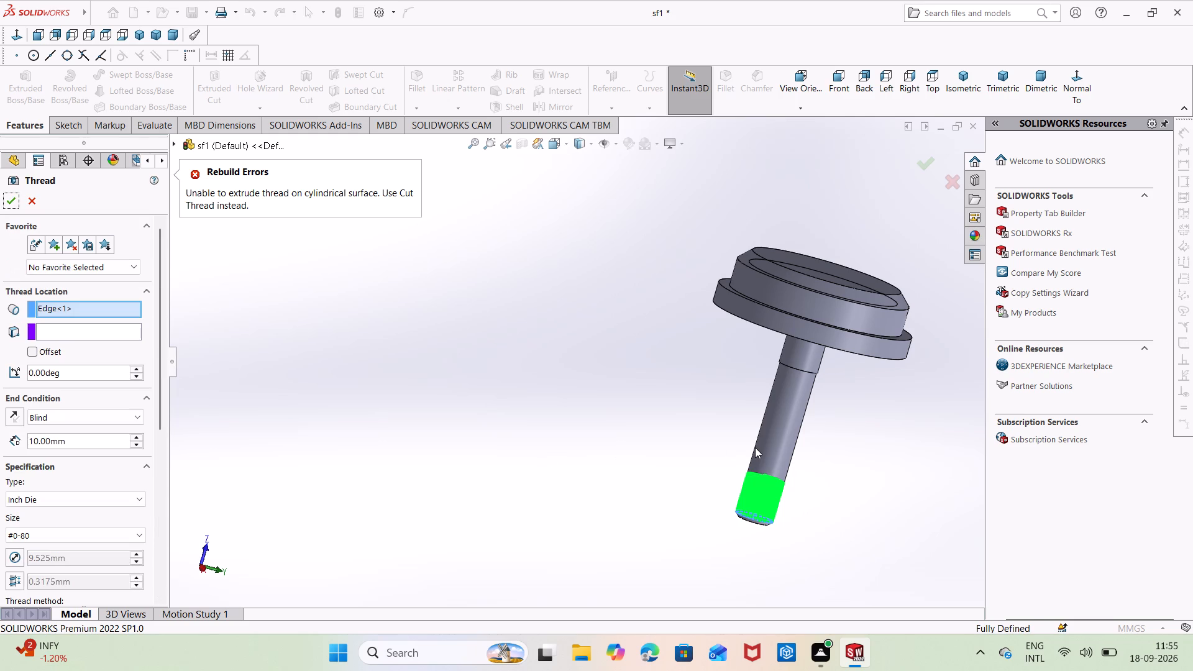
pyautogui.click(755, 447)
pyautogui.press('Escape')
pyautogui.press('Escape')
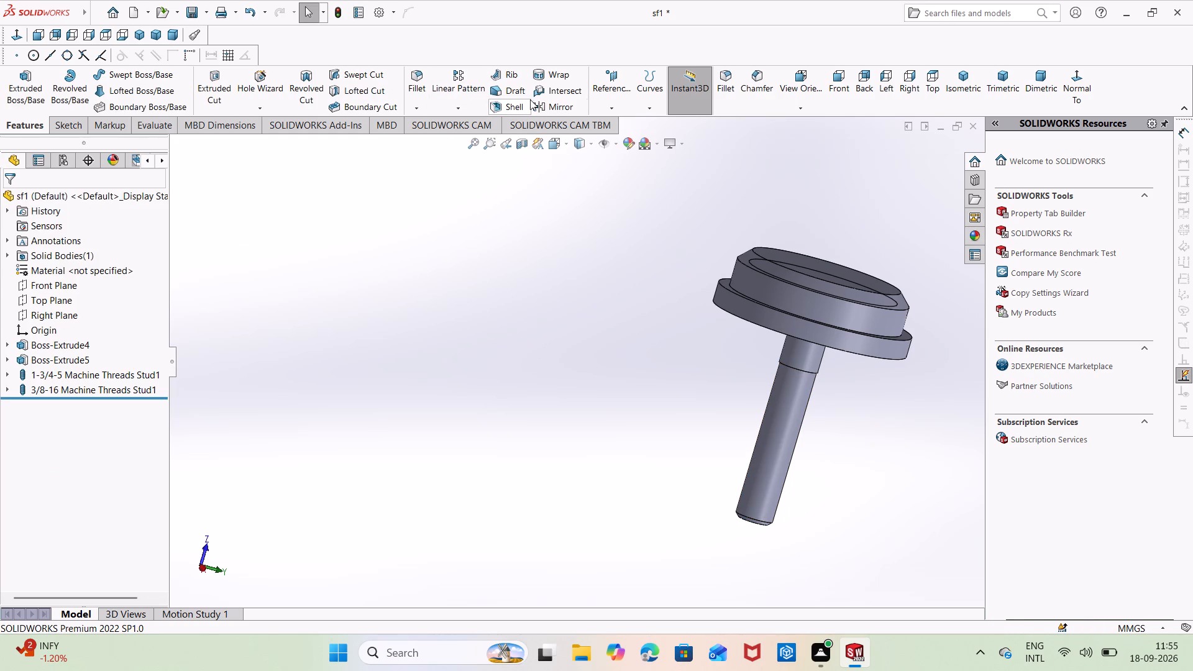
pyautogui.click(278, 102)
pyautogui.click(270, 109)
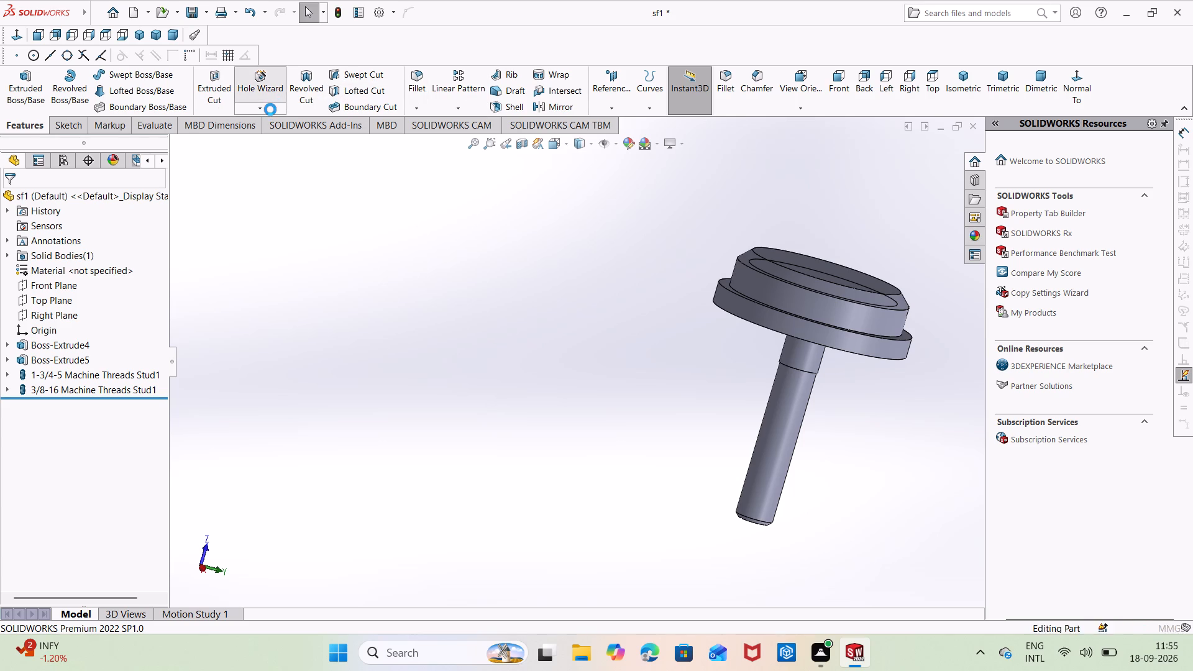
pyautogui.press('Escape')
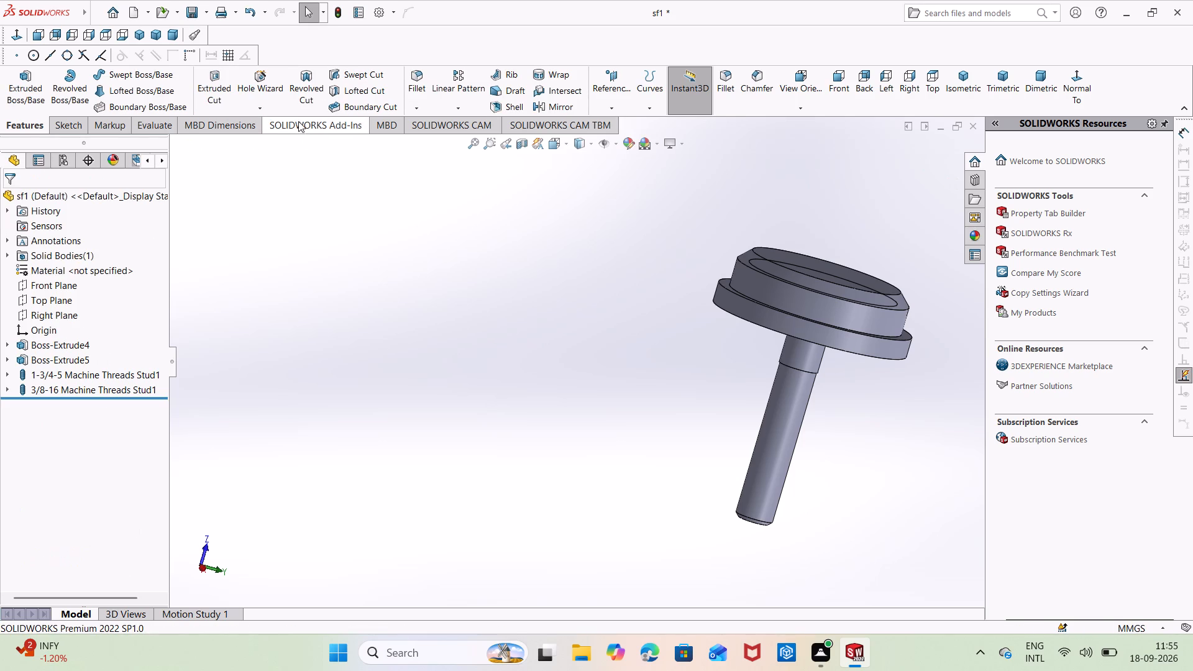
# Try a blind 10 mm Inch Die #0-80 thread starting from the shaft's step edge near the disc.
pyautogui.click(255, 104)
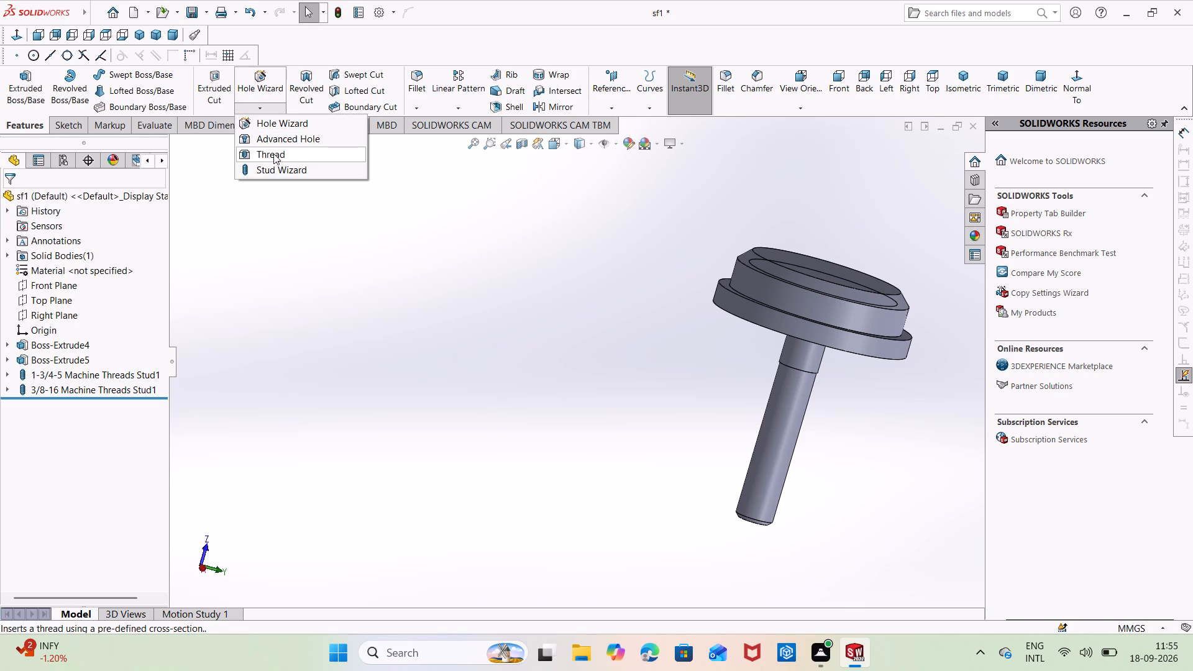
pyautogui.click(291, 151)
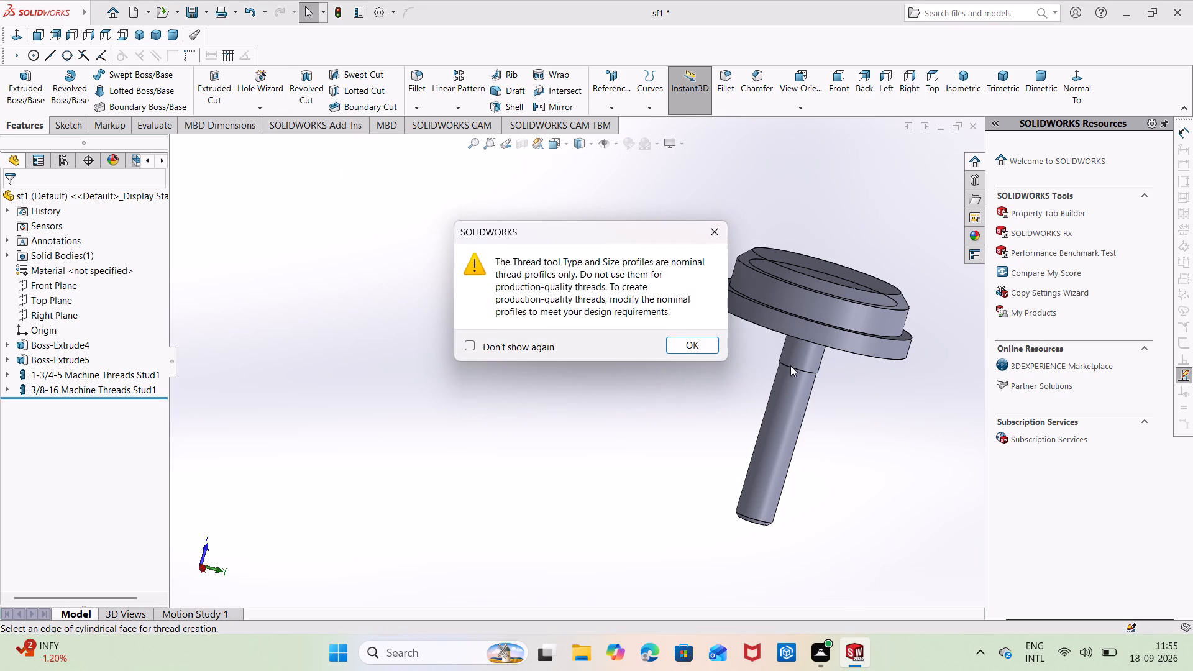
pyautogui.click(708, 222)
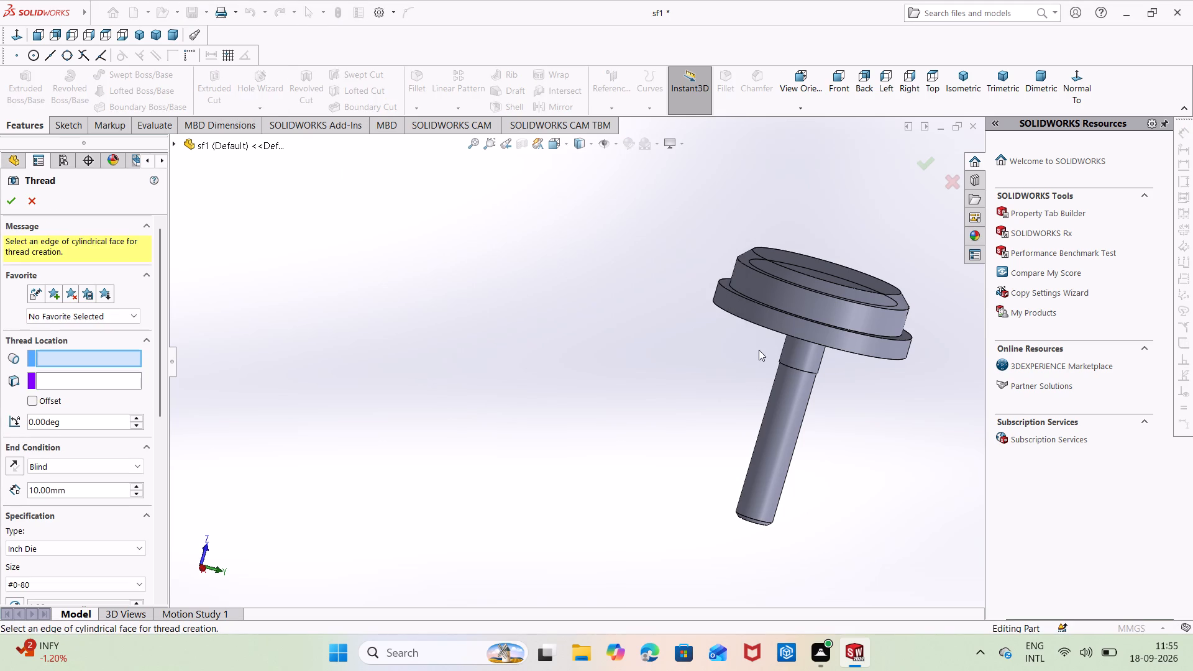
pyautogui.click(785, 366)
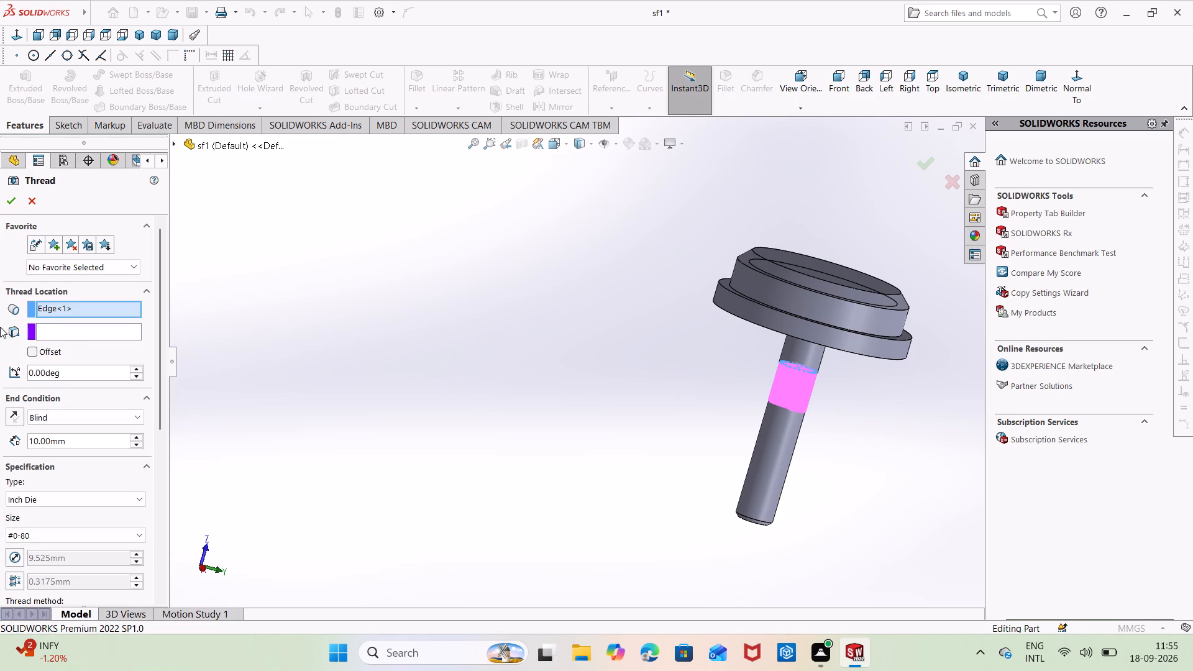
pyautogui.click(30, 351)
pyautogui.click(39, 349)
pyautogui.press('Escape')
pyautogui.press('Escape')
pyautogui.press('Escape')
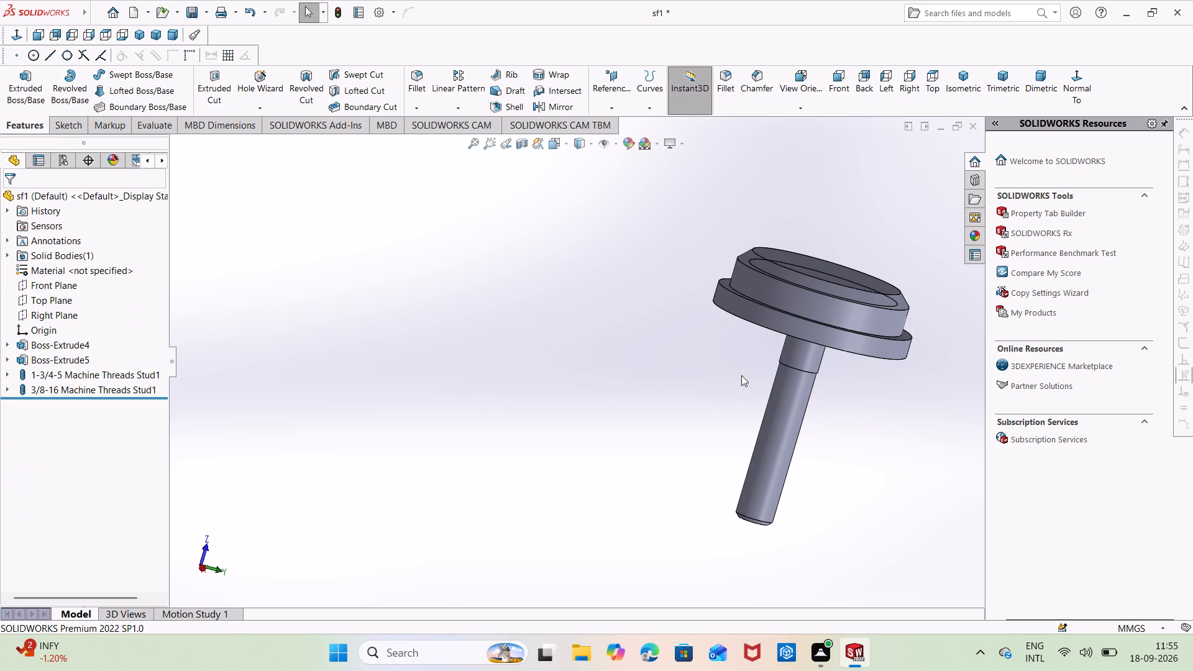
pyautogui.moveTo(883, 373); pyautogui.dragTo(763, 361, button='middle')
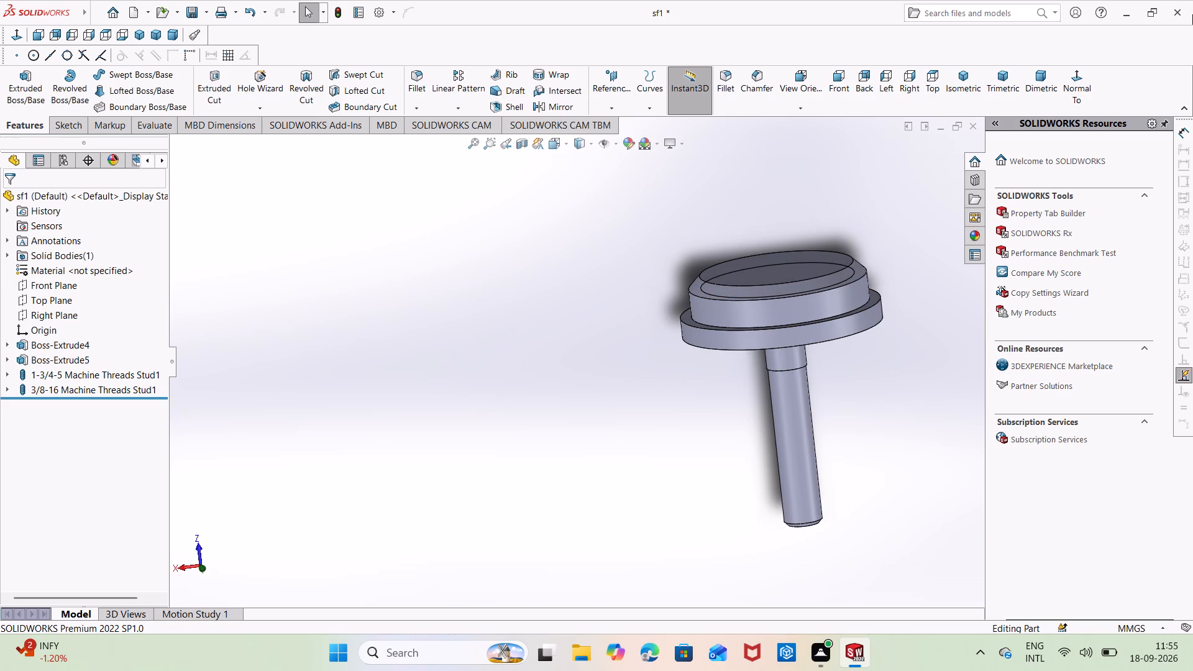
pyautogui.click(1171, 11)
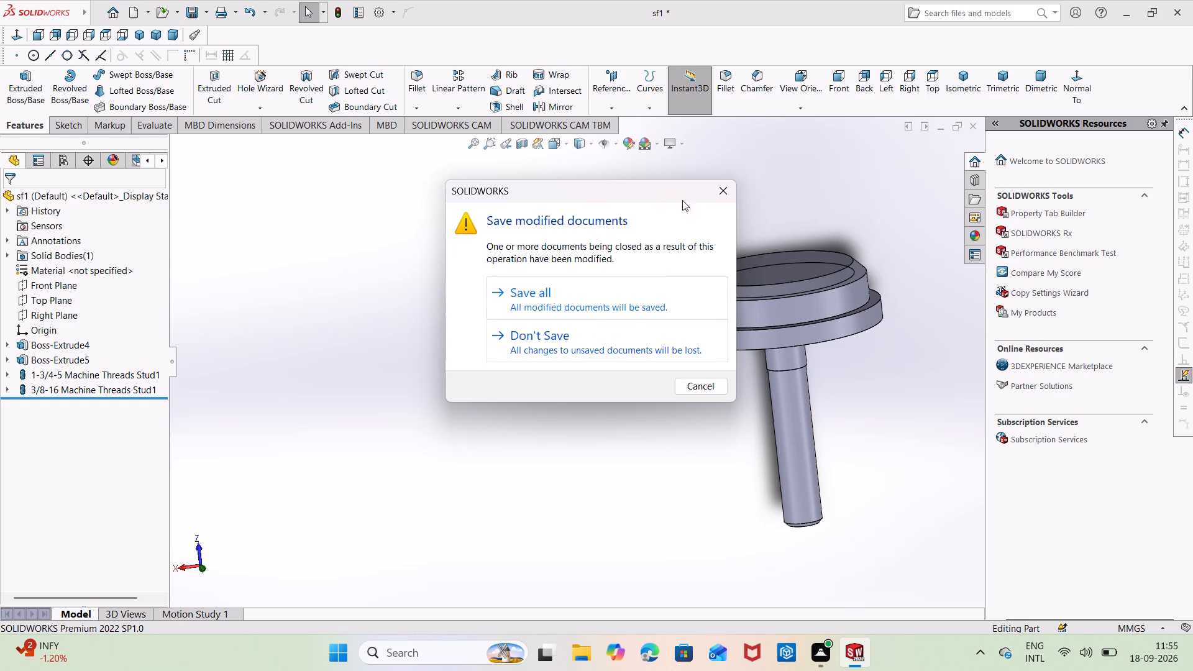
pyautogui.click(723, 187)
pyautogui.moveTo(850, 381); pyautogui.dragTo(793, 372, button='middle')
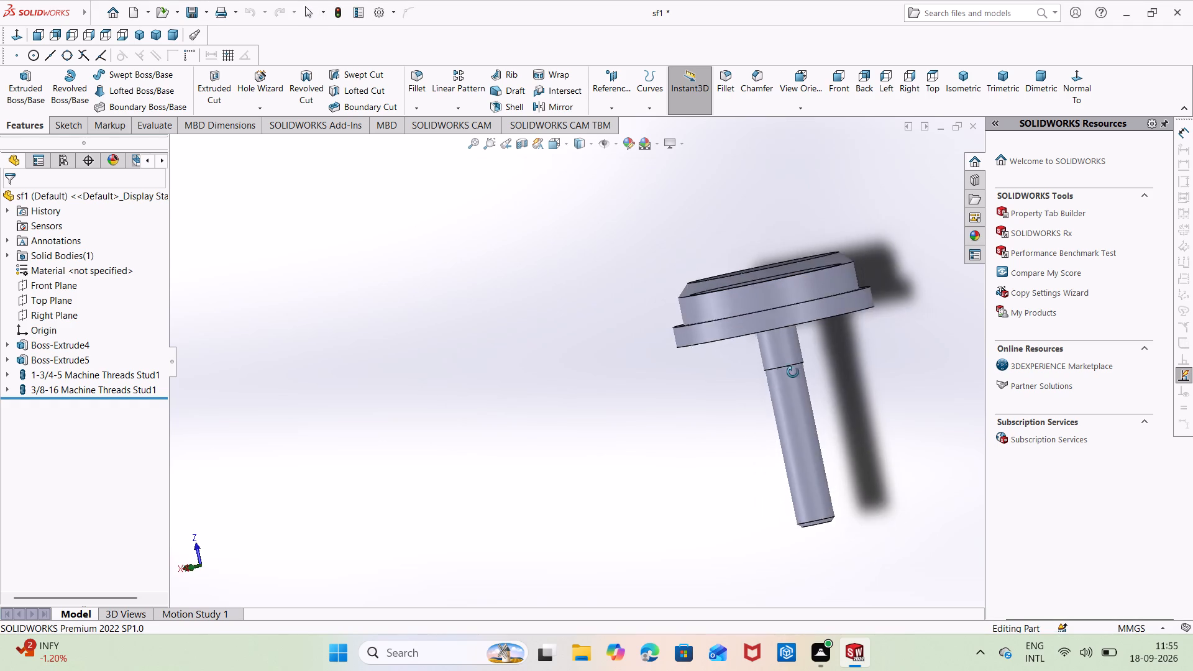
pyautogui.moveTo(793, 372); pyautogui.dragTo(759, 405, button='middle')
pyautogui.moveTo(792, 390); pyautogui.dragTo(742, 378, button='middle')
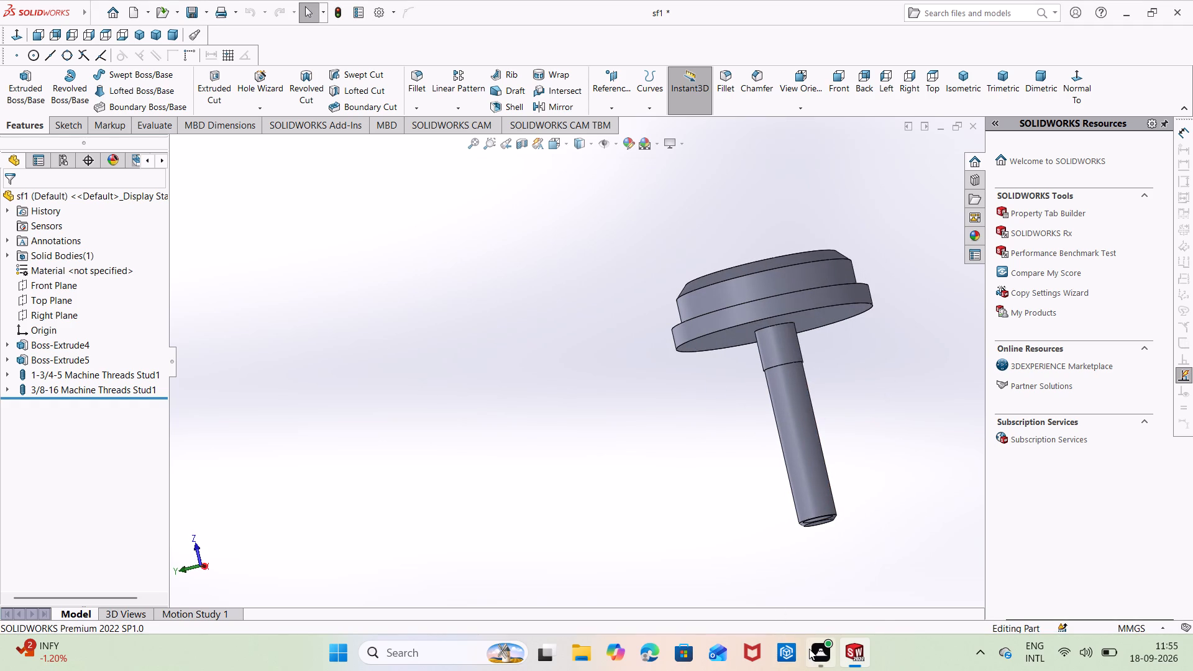
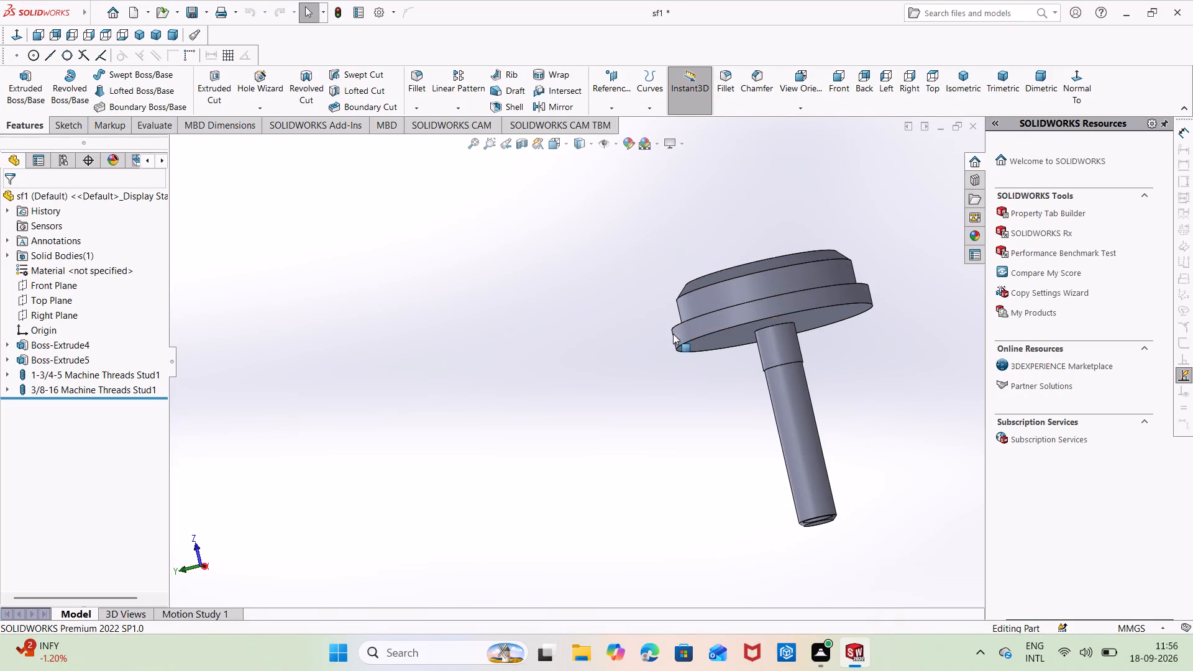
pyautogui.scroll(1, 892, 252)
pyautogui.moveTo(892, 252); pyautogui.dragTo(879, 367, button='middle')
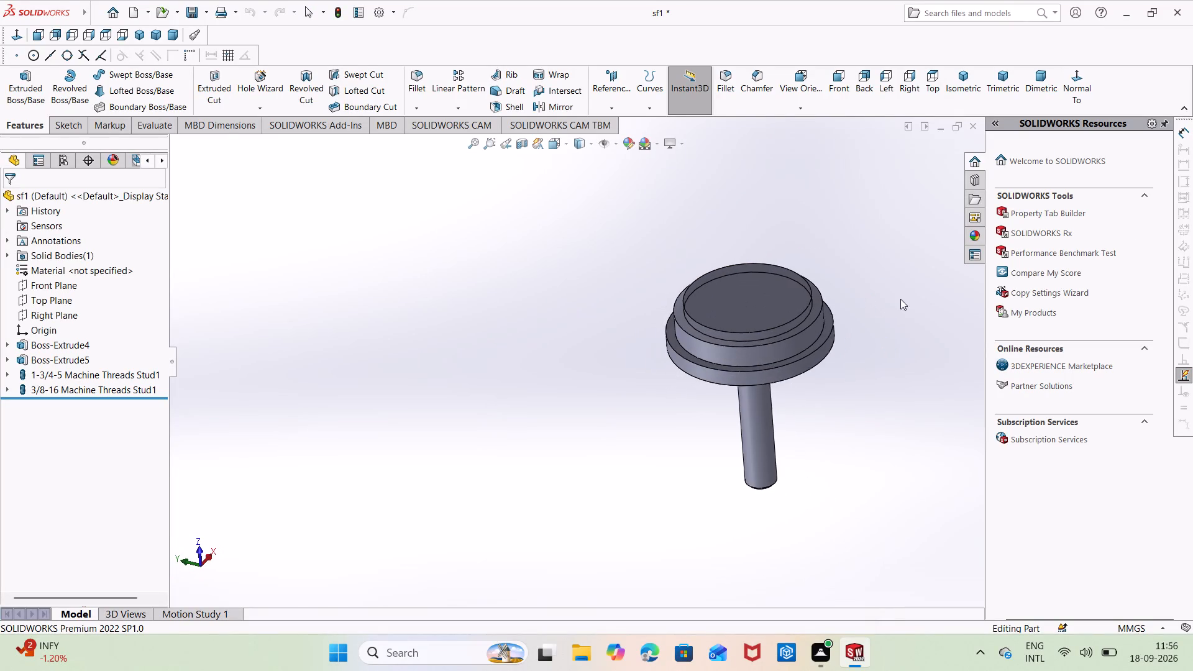
# Close the CAD application while the modified sf1 part is open.
pyautogui.click(1181, 7)
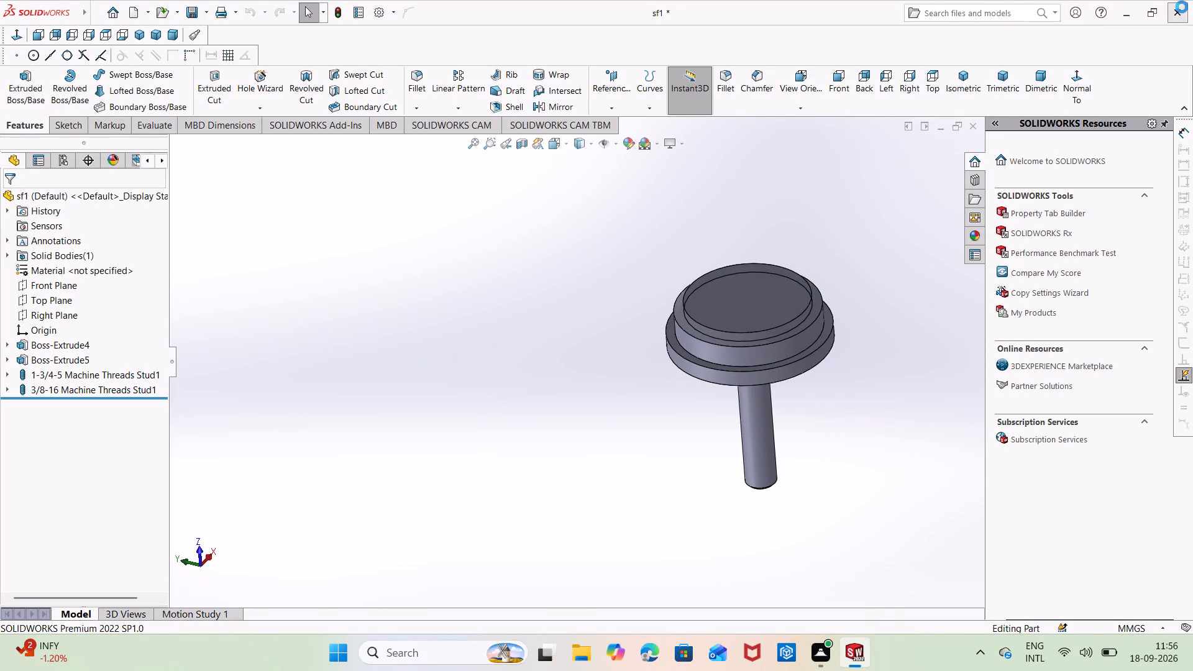
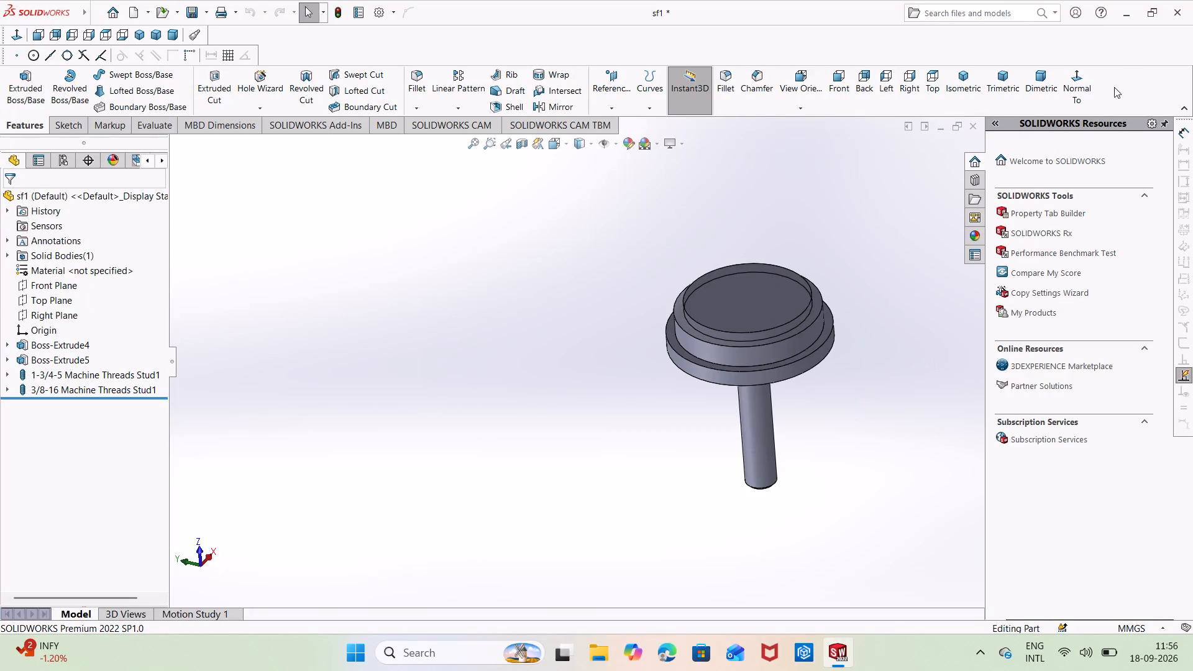
# Close SOLIDWORKS and discard the unsaved changes to the modified sf1 part.
pyautogui.click(1180, 15)
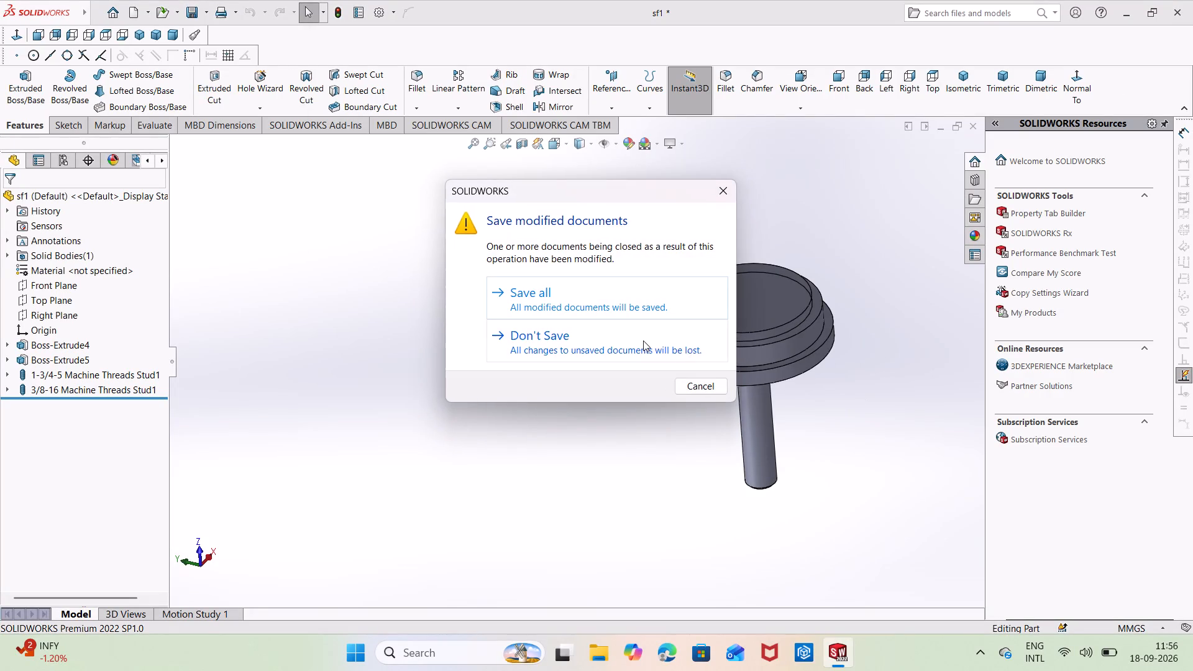
pyautogui.click(642, 339)
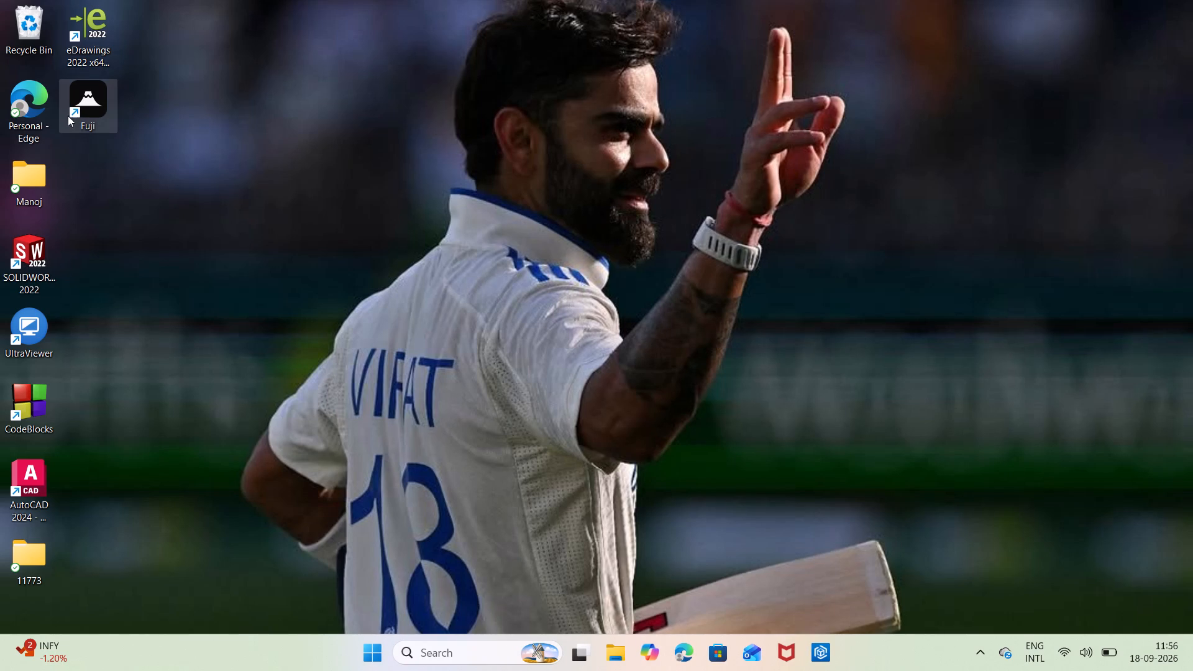
# Launch the Fuji application from the desktop.
pyautogui.click(84, 100)
pyautogui.doubleClick(91, 103)
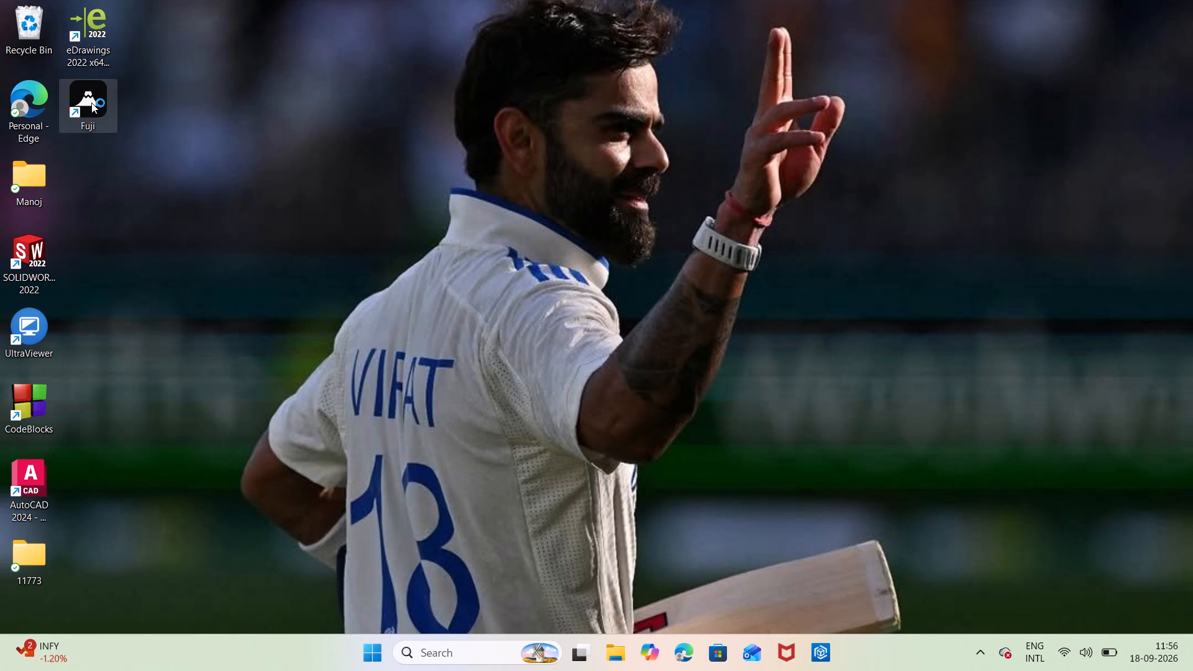